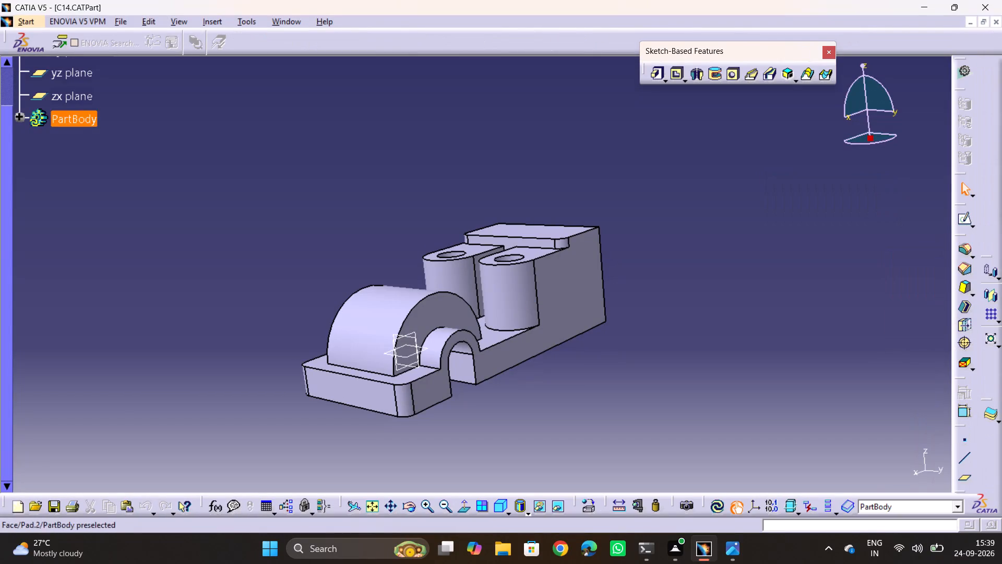
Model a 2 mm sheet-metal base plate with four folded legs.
Close the C14 part and create a new part with the default name in the Generative Sheetmetal Design workbench.
click(994, 23)
click(31, 21)
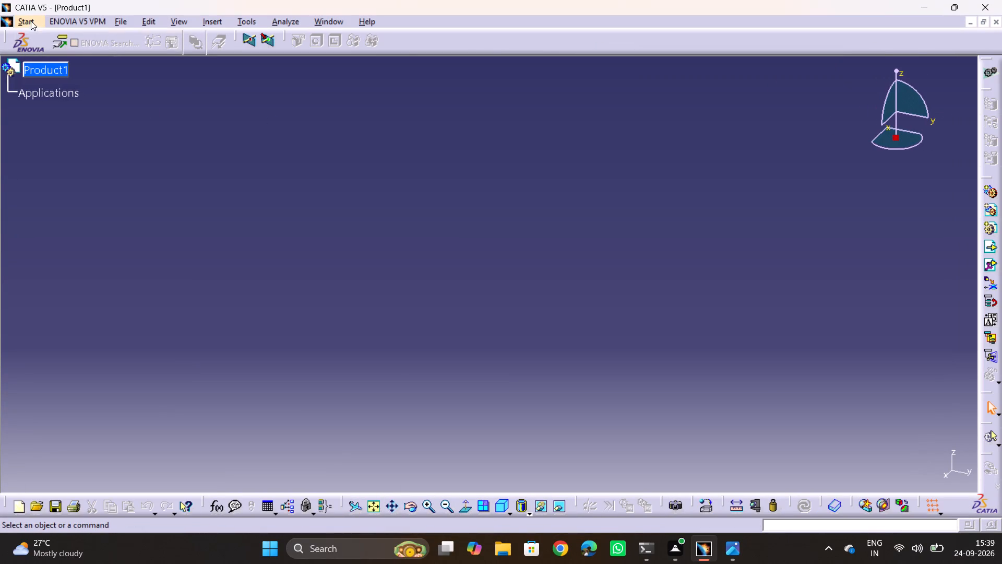
click(39, 80)
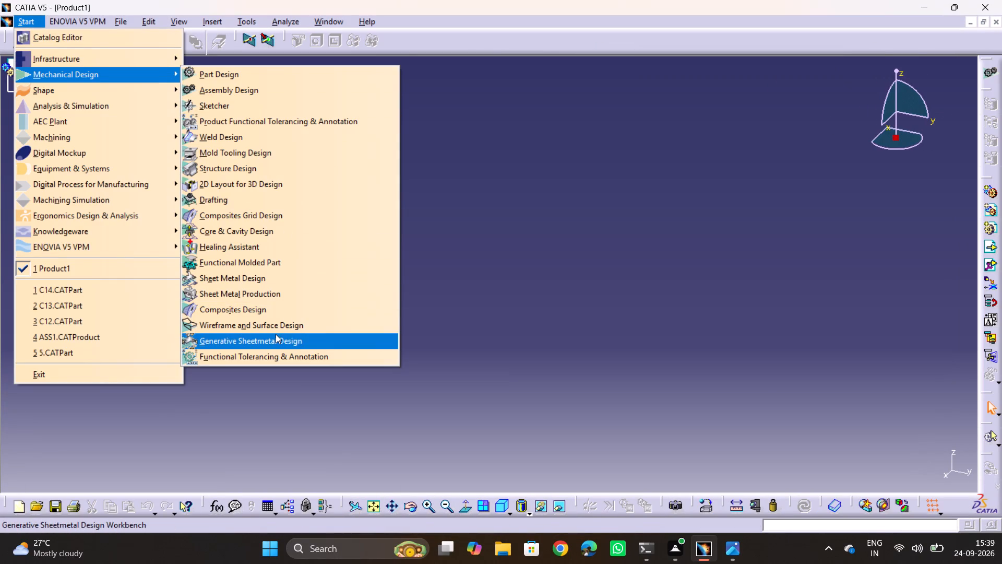
double_click(280, 343)
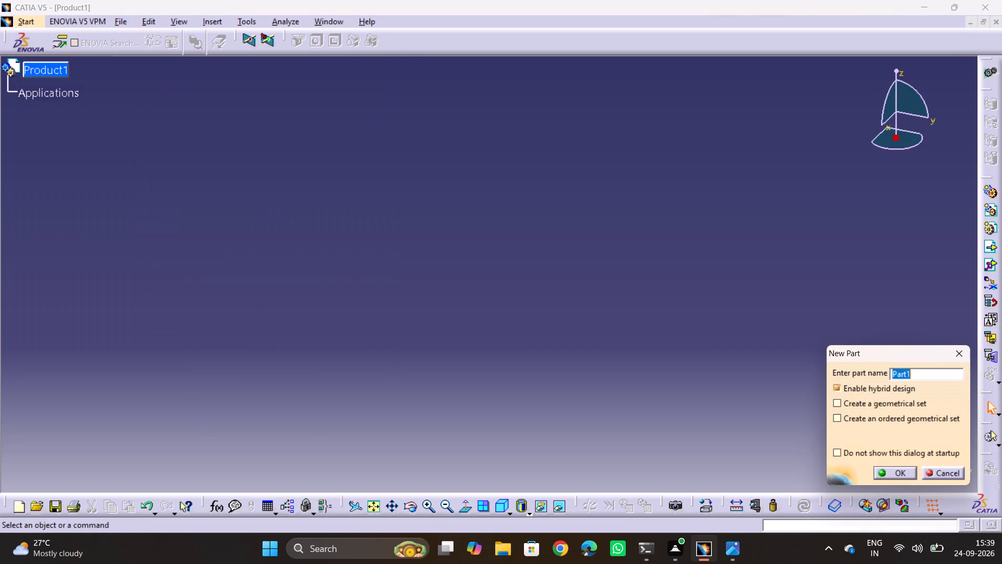
key(Return)
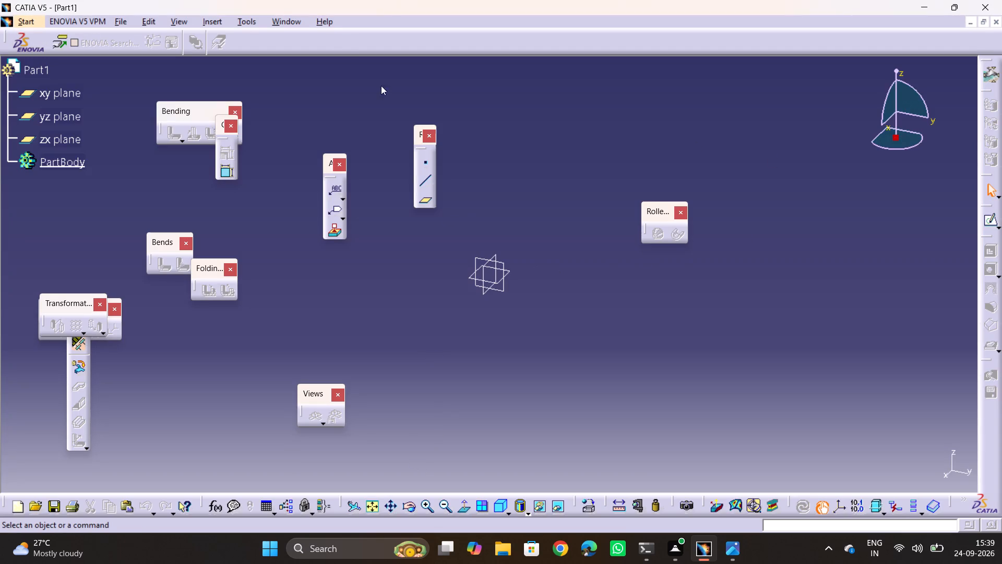
Restore the contents and positions of all toolbars, and dock the floating ENOVIA V5 VPM Navigator toolbar.
click(219, 24)
click(245, 20)
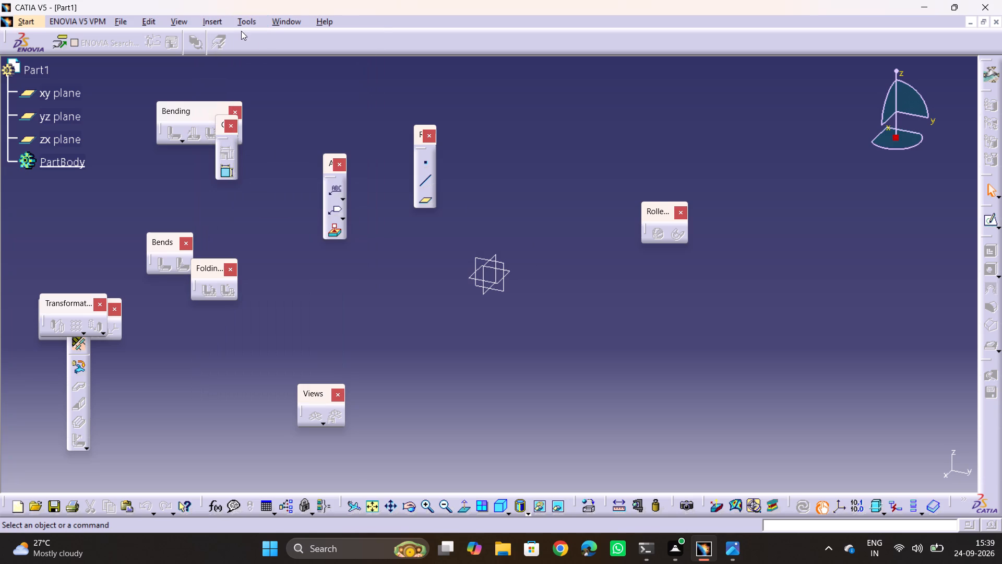
click(242, 20)
click(283, 196)
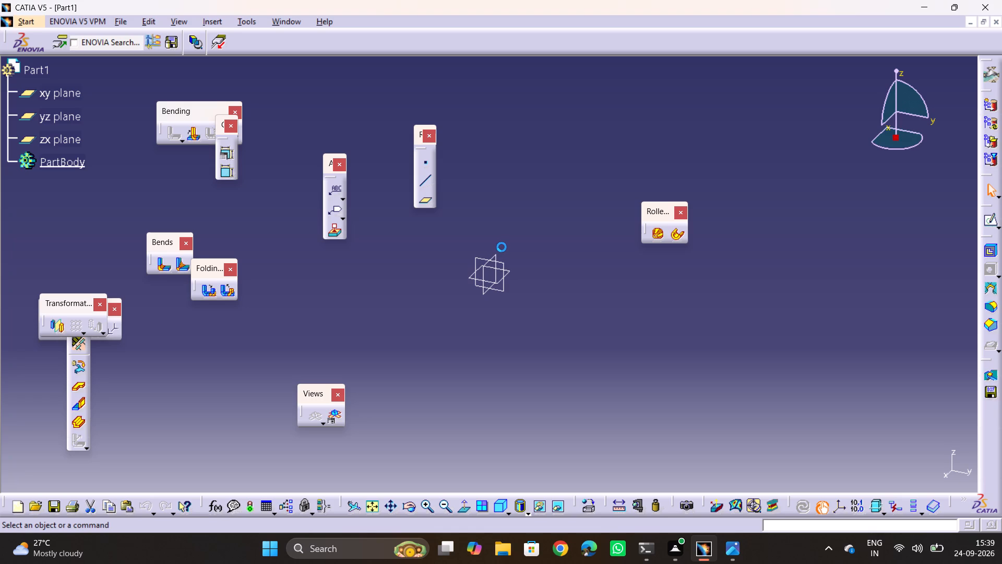
click(425, 152)
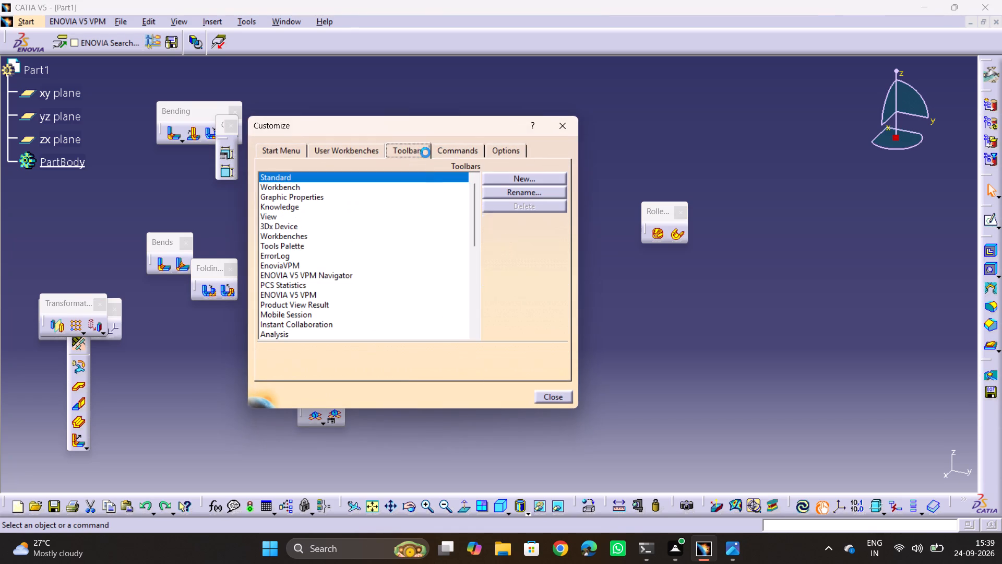
click(523, 232)
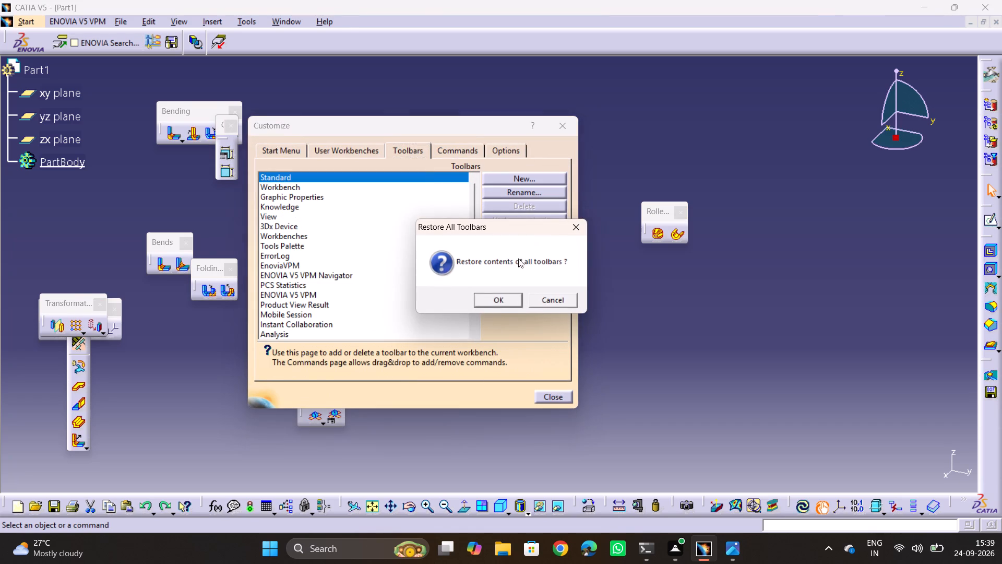
click(498, 302)
click(518, 250)
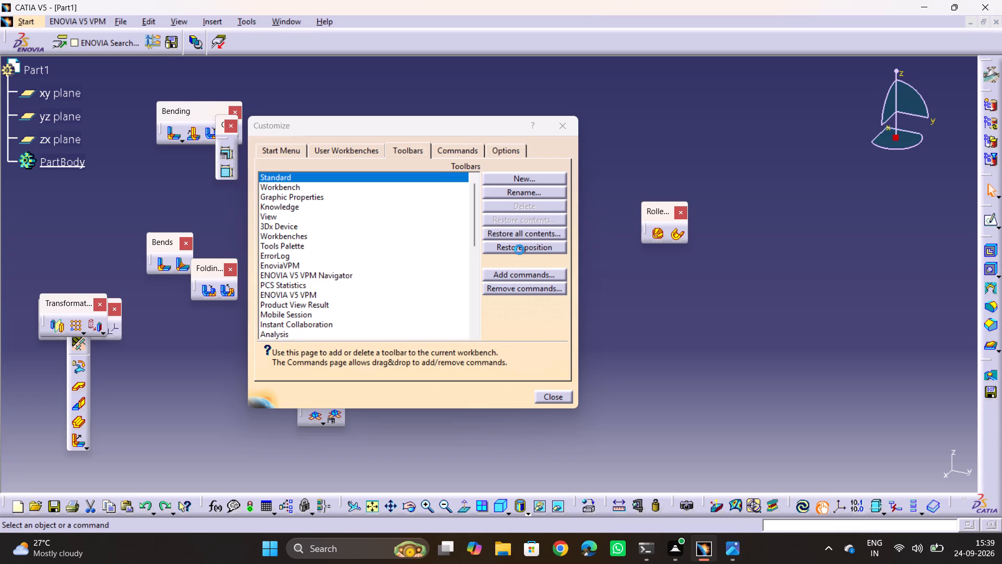
click(506, 298)
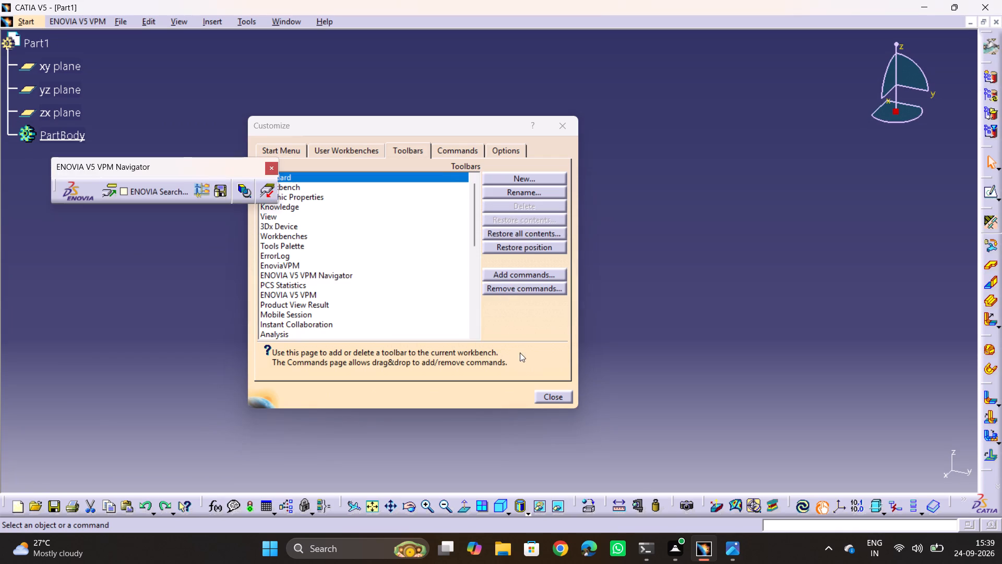
click(553, 390)
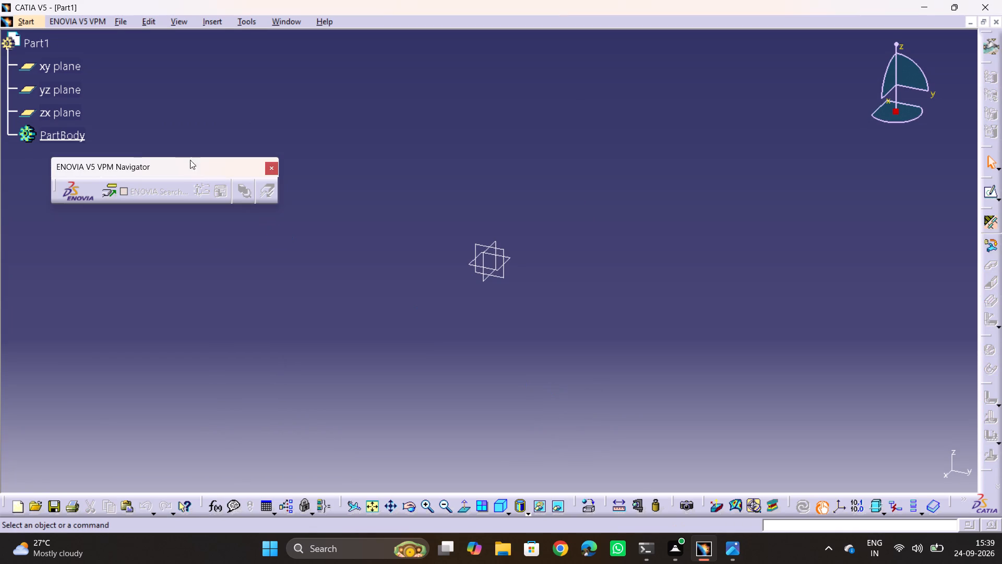
double_click(188, 171)
Define the sheet metal parameters with a thickness of 2 mm and a default bend radius of 2 mm.
click(983, 247)
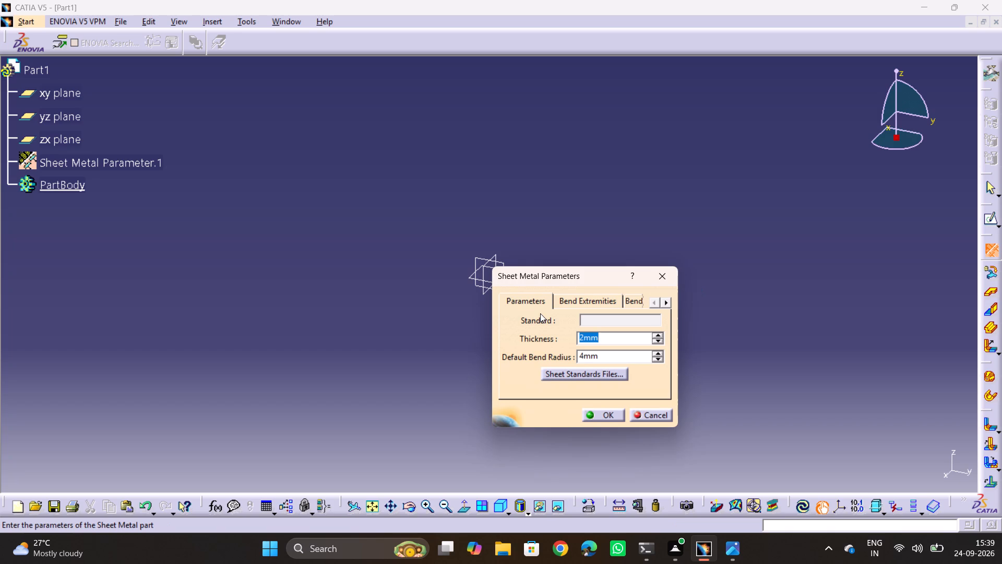
key(alt+Tab)
key(alt+Tab)
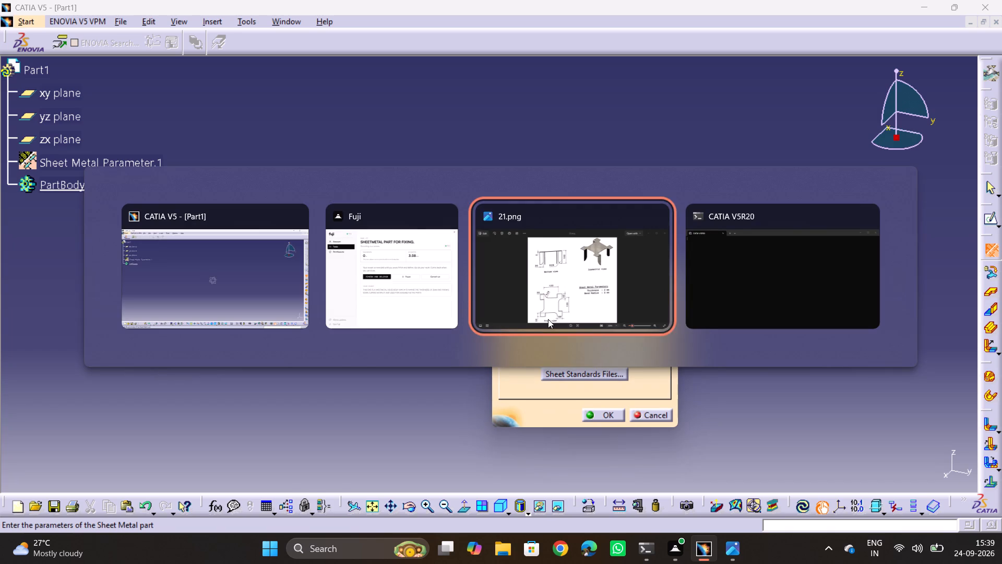
key(alt+Tab)
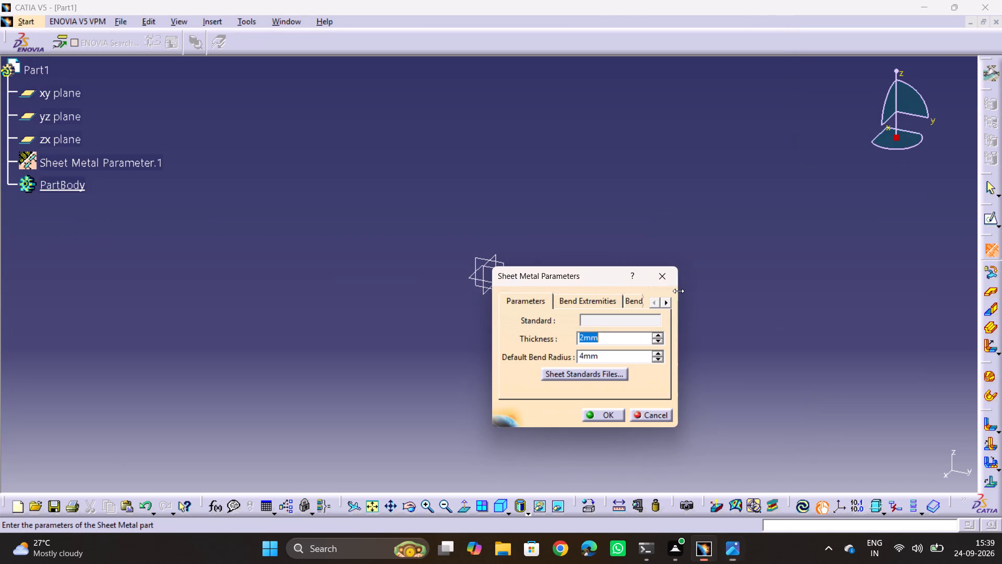
key(Down)
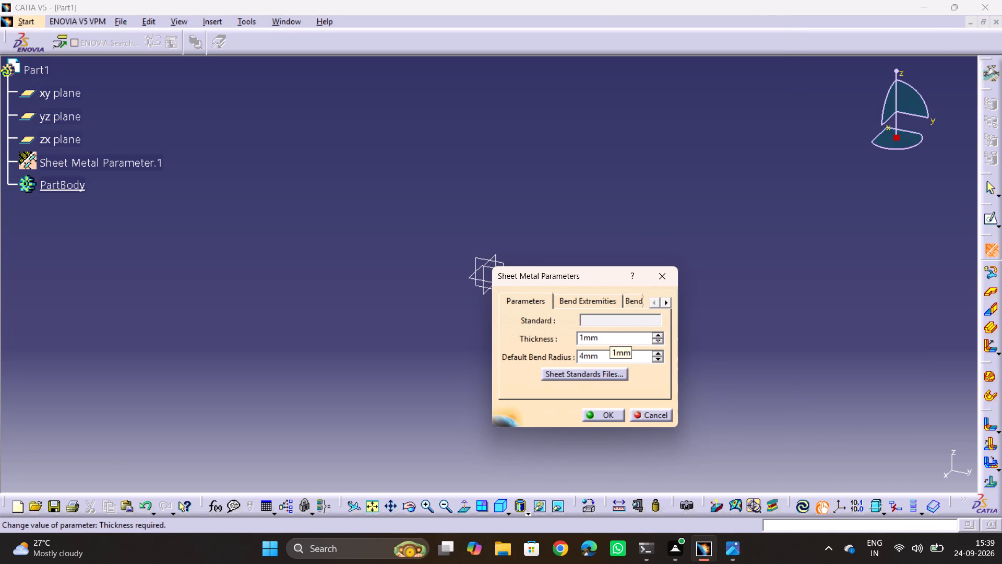
double_click(632, 332)
key(2)
click(623, 366)
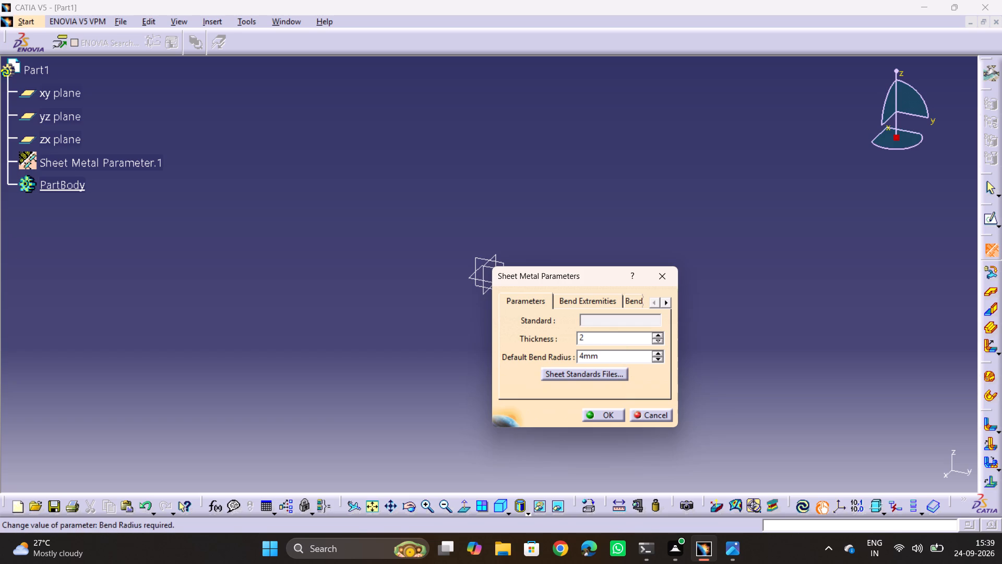
double_click(624, 360)
key(2)
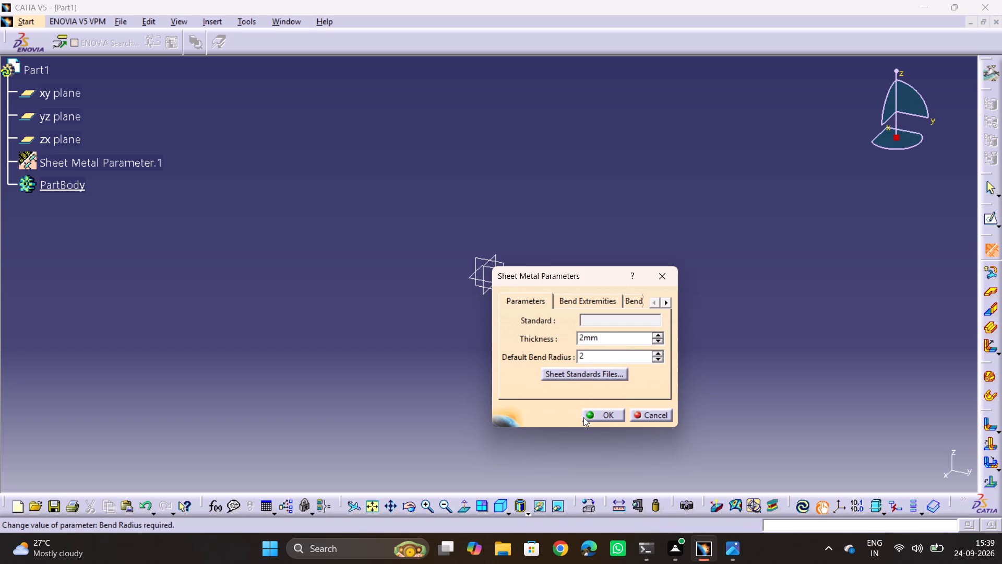
click(587, 416)
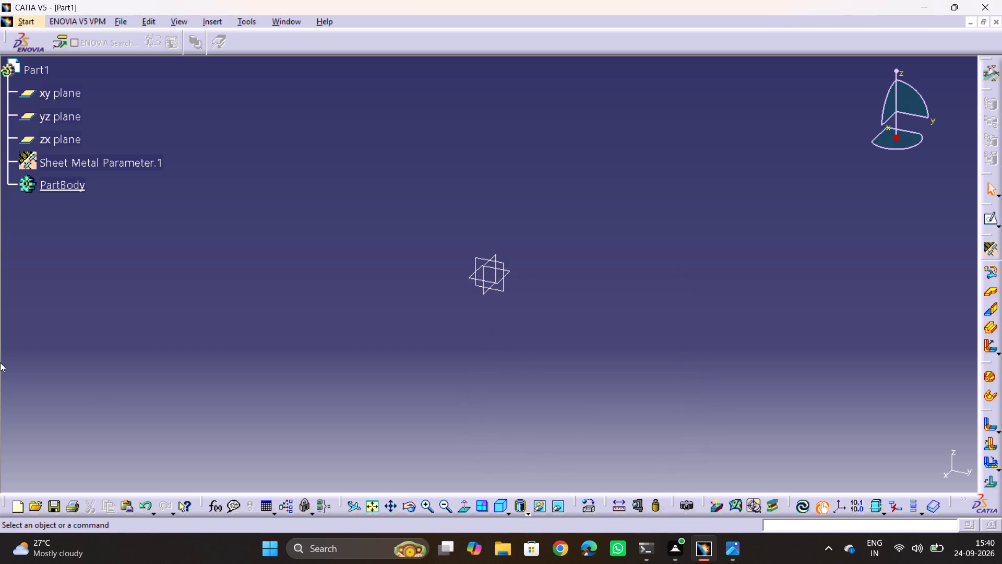
Examine the reference drawing 21.png, focusing on the front view's plate outline and its dimensions.
key(alt+Tab)
key(alt+Tab)
key(alt+Tab)
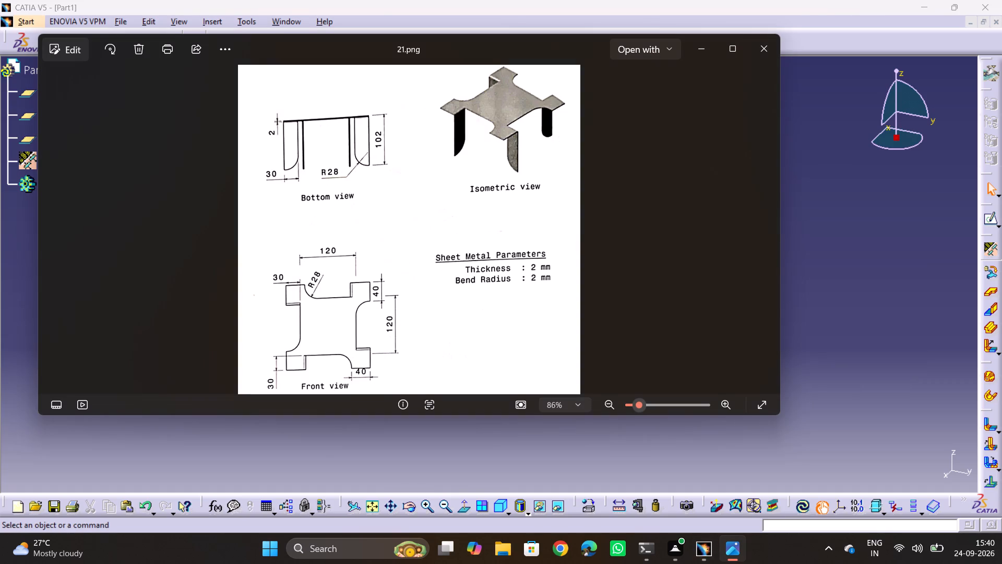
key(alt+Tab)
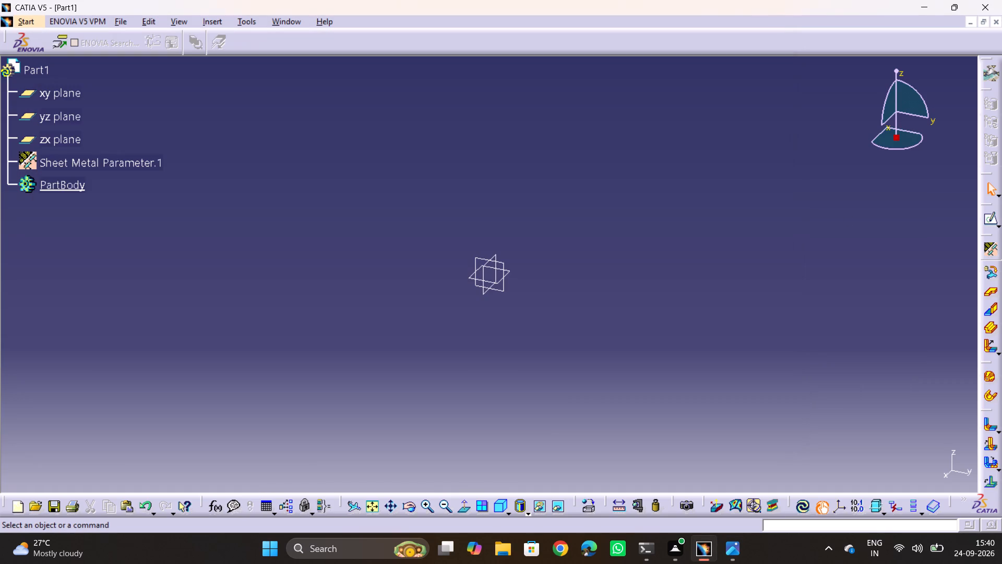
key(alt+Tab)
ctrl+middle_drag(368, 251, 372, 229)
scroll(384, 221, down, 3)
scroll(372, 292, up, 4)
middle_drag(275, 311, 347, 123)
scroll(347, 123, up, 1)
middle_drag(365, 289, 365, 230)
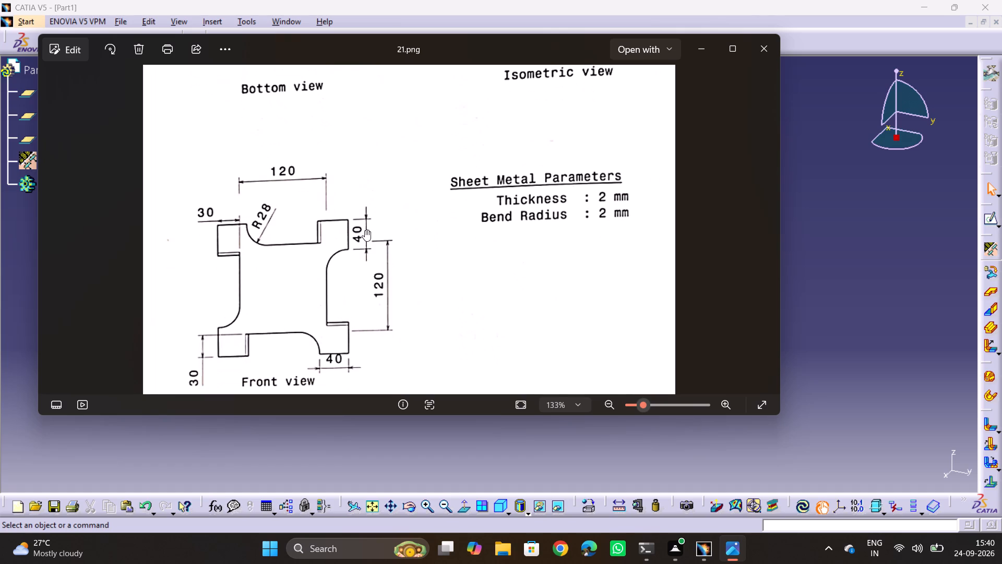
key(alt+Tab)
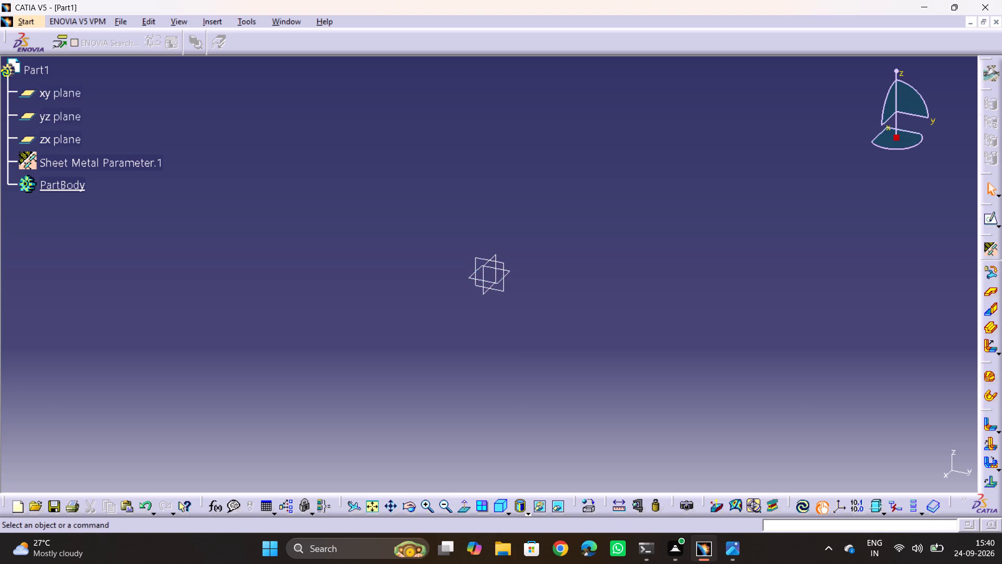
key(alt+Tab)
key(alt+Tab)
Open a new sketch on the xy plane.
click(510, 276)
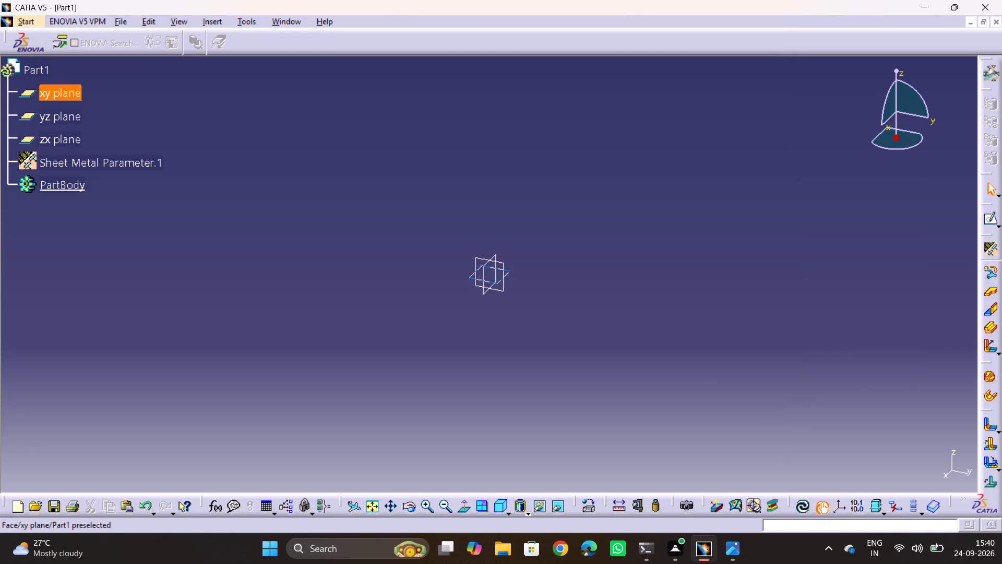
click(513, 269)
click(508, 275)
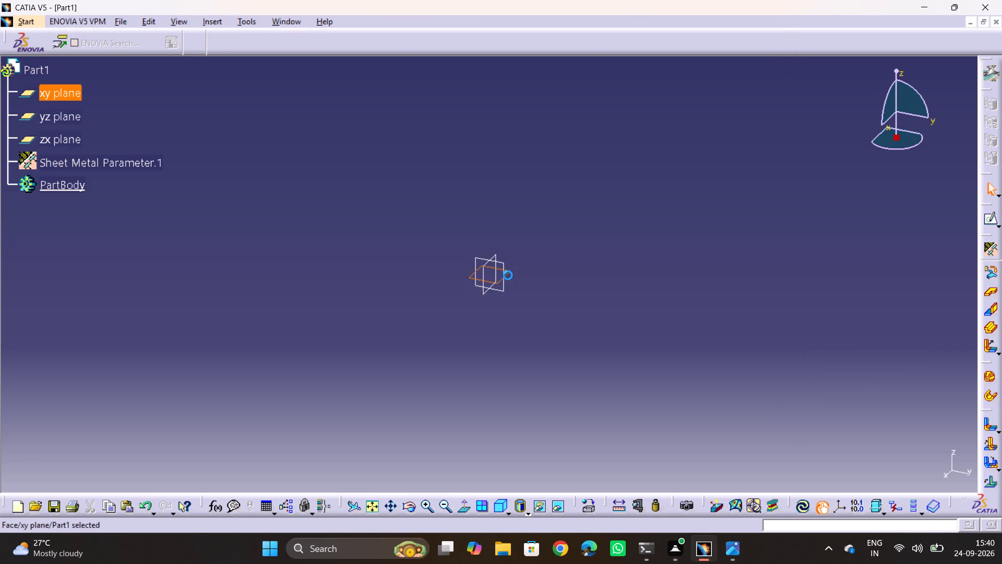
click(989, 224)
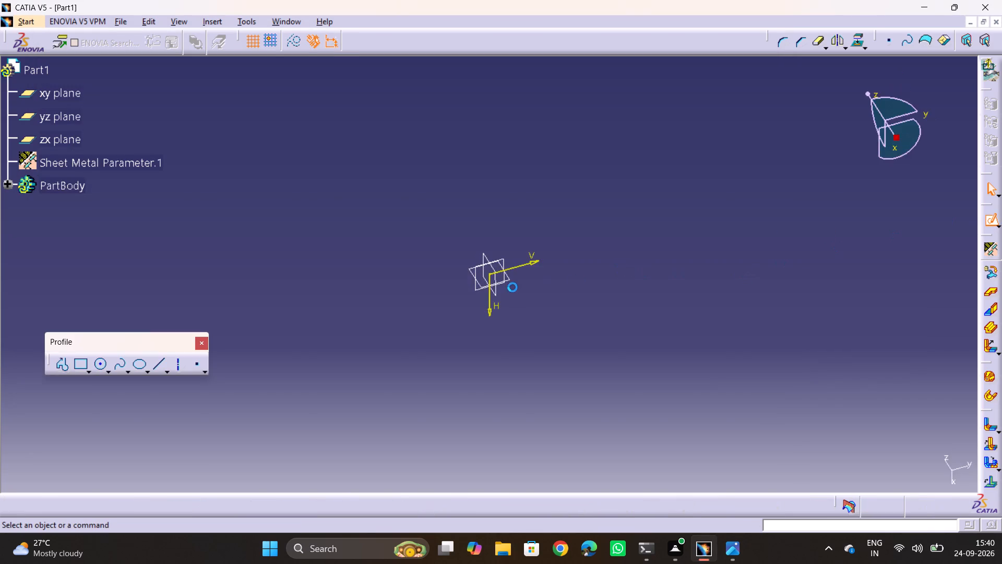
Draw a centered rectangle about 78 mm wide and 54 mm high at the sketch origin, viewed normal to the sketch plane.
middle_drag(587, 266, 614, 263)
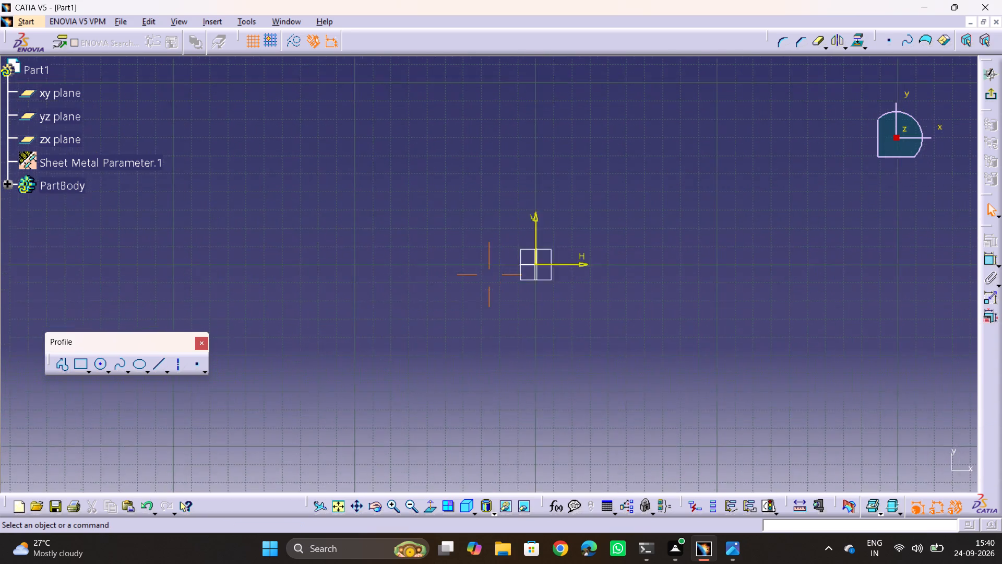
middle_drag(614, 263, 443, 327)
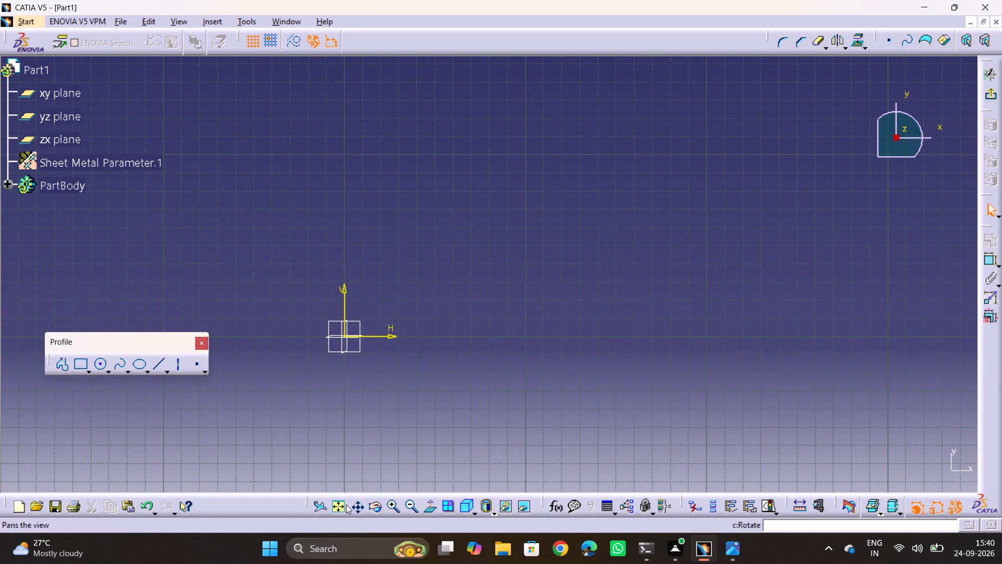
click(335, 504)
click(423, 506)
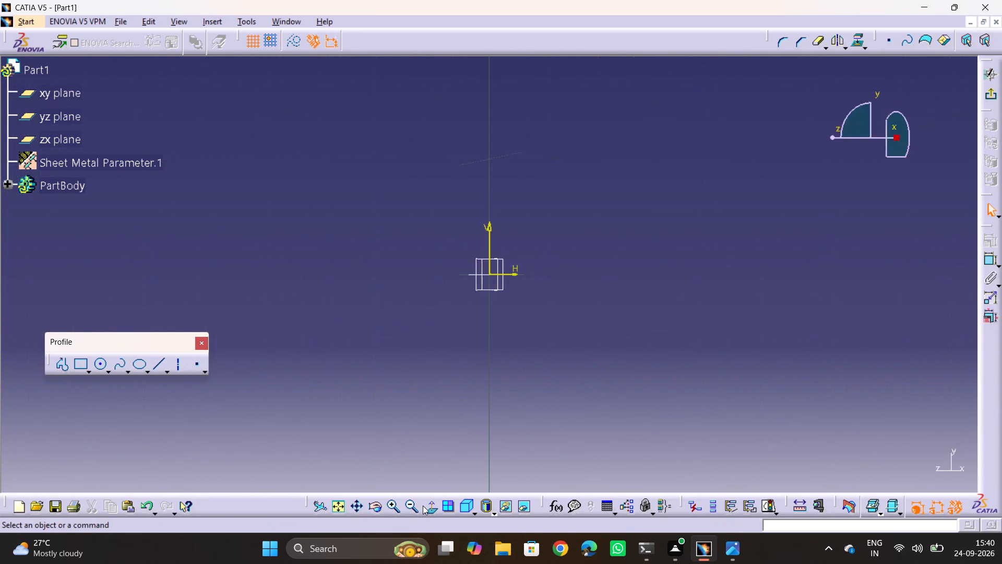
click(423, 506)
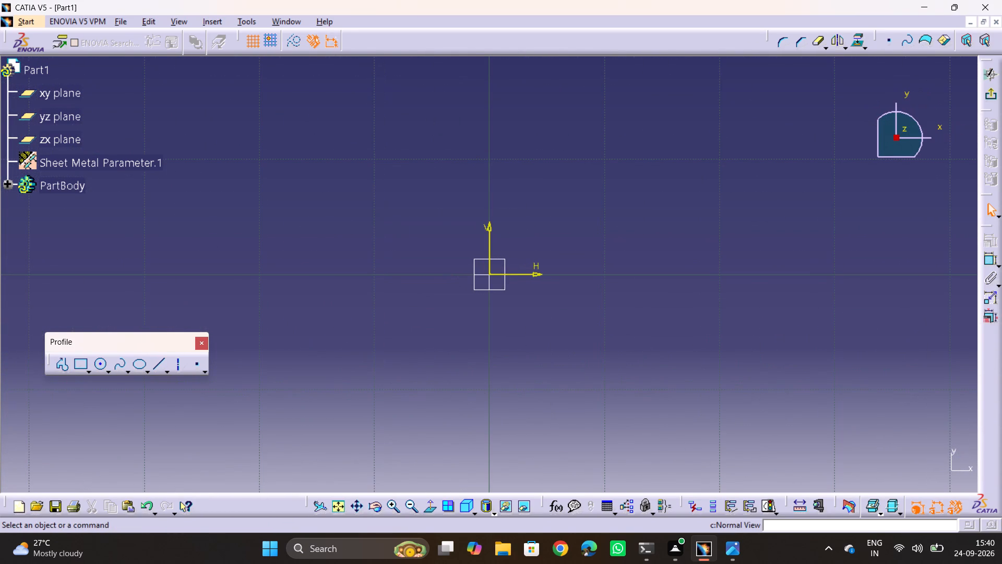
click(638, 371)
ctrl+middle_drag(598, 249, 590, 349)
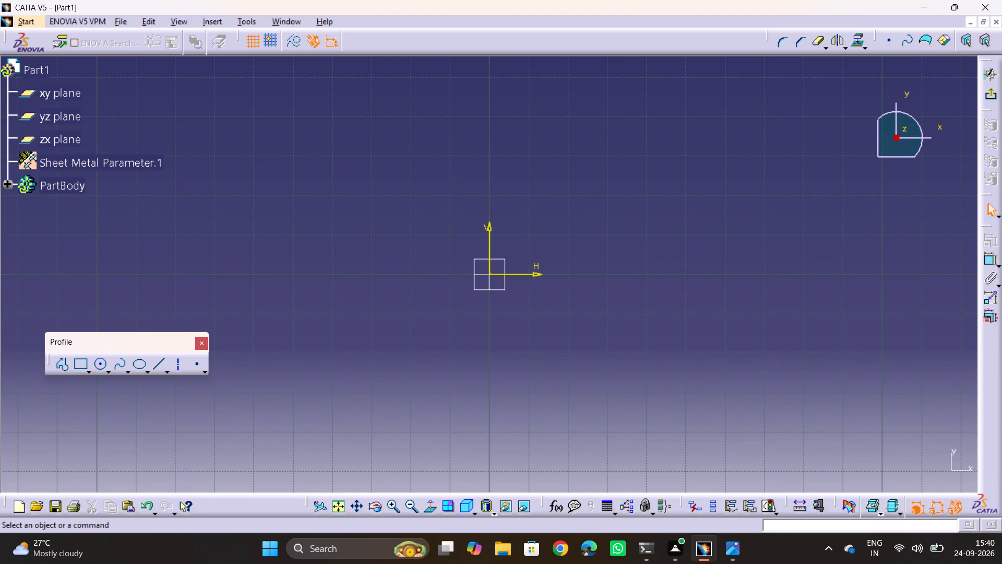
click(88, 372)
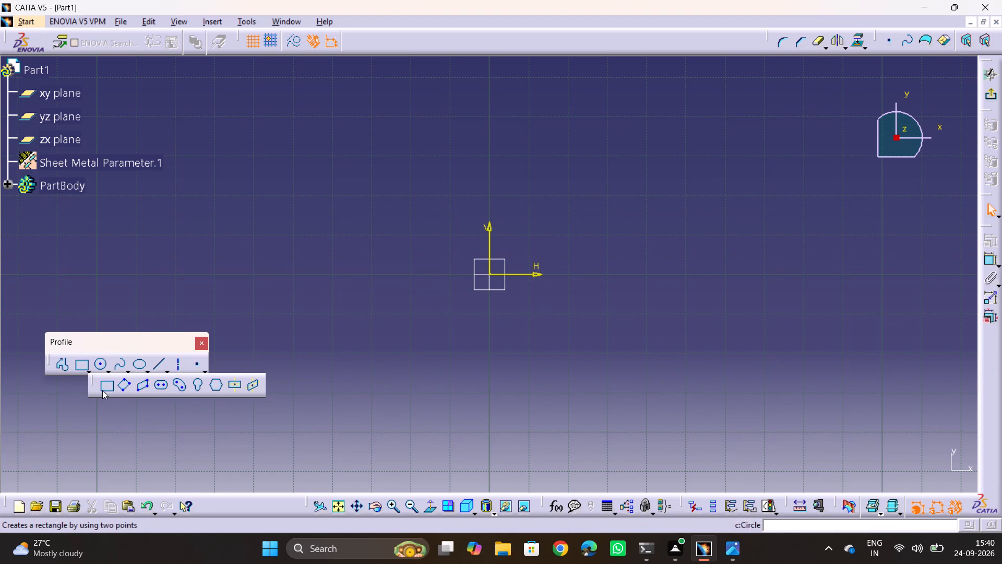
click(226, 388)
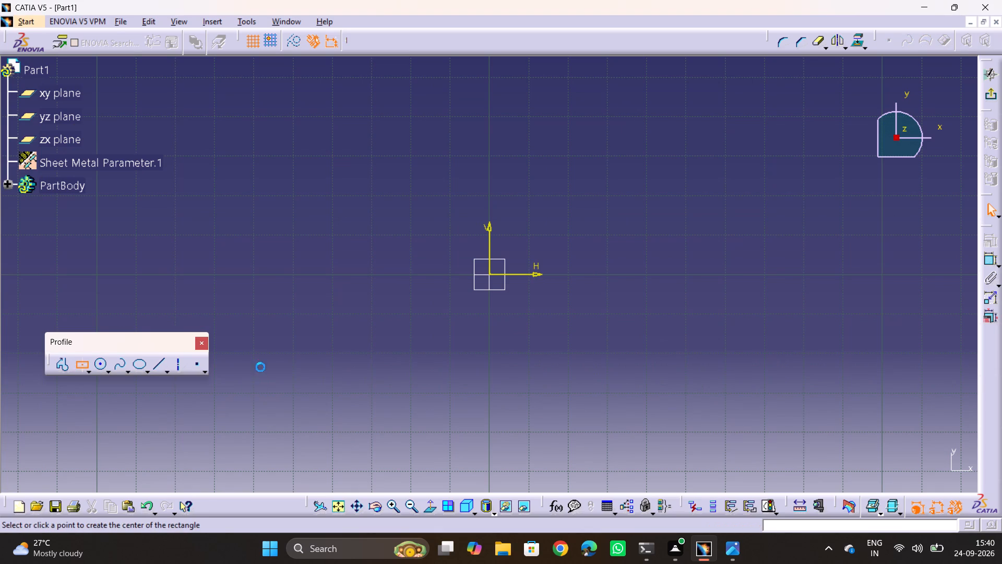
click(487, 275)
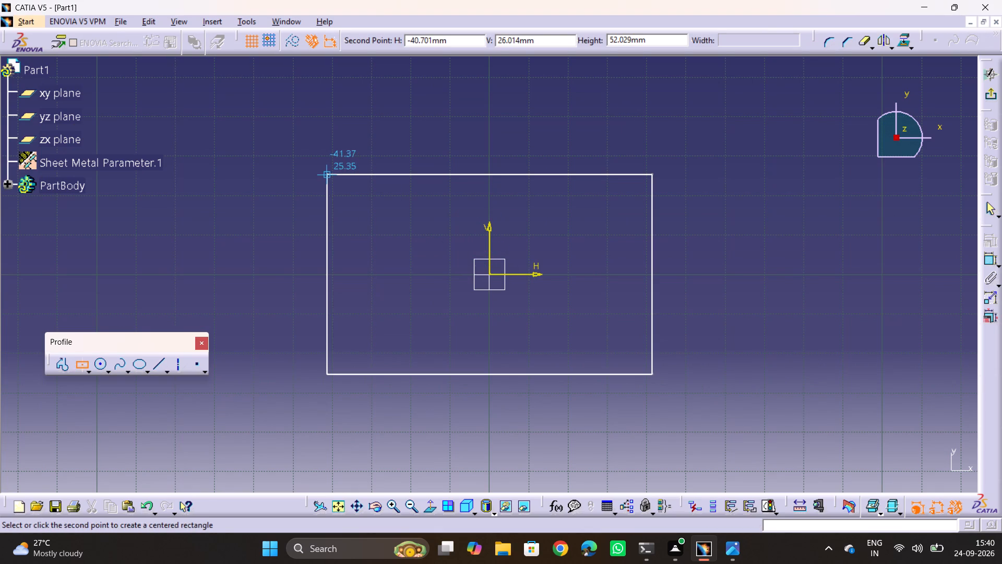
click(335, 168)
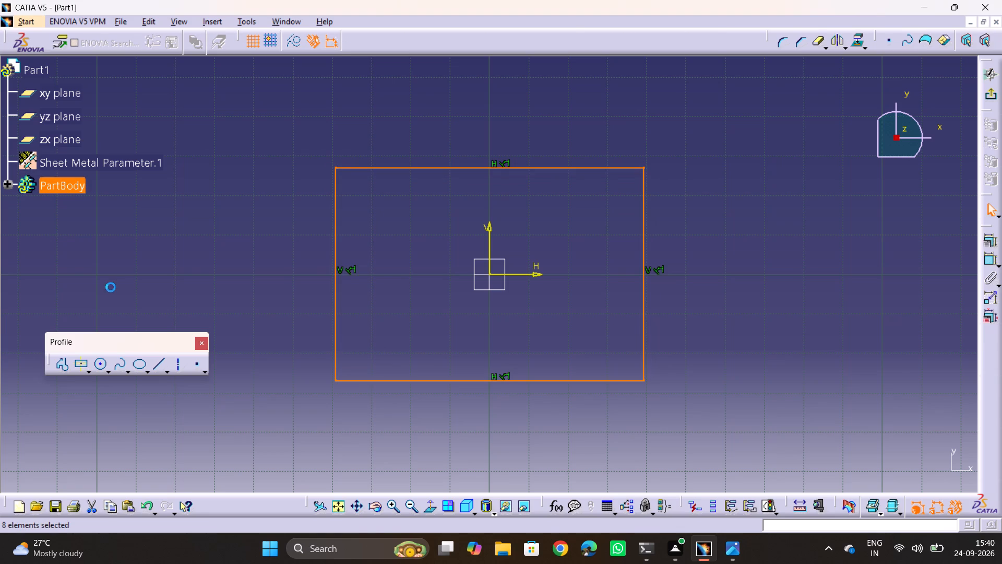
click(111, 287)
Check the width in drawing 21.png and constrain the centered rectangle's width to 180 mm.
key(alt+Tab)
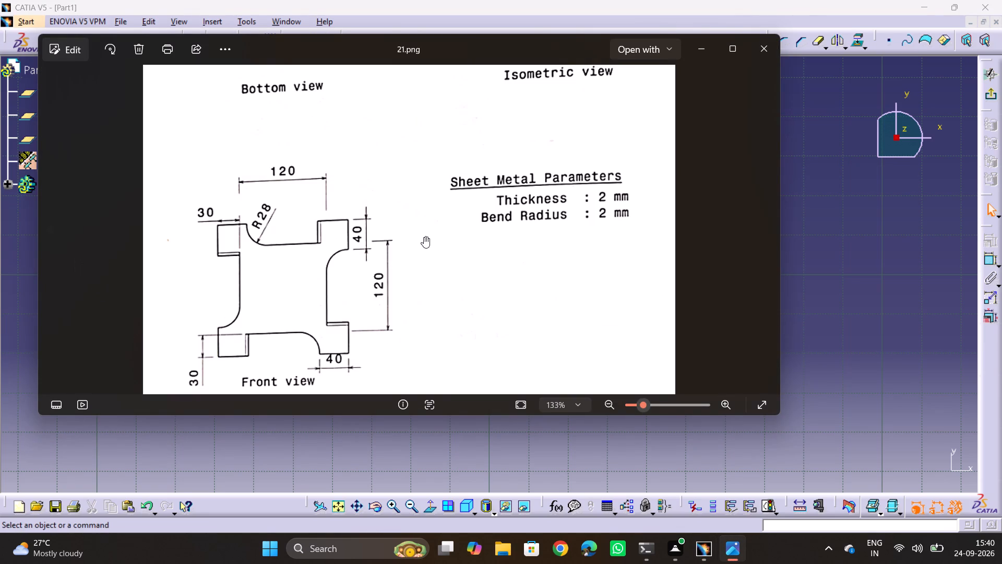
key(alt+Tab)
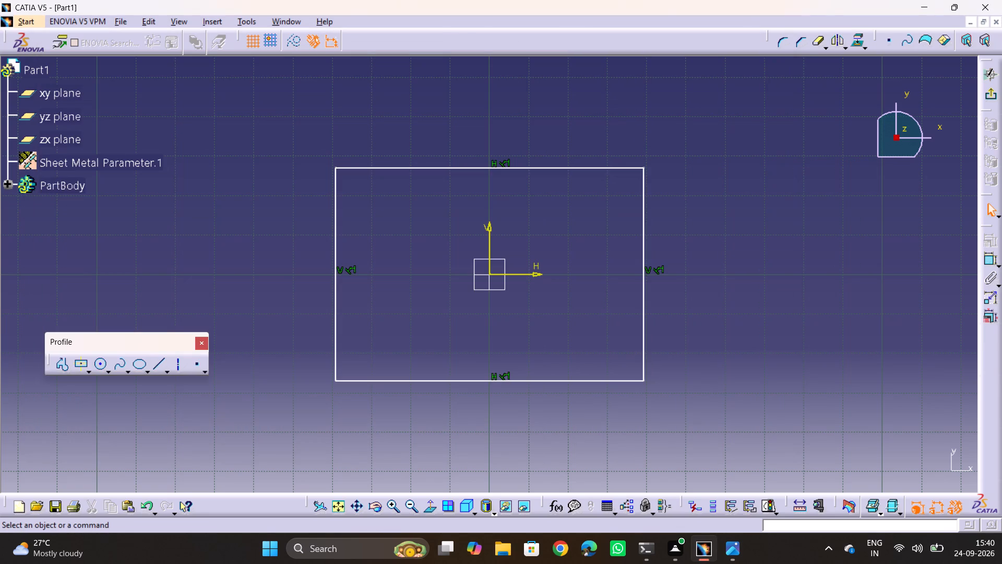
click(987, 263)
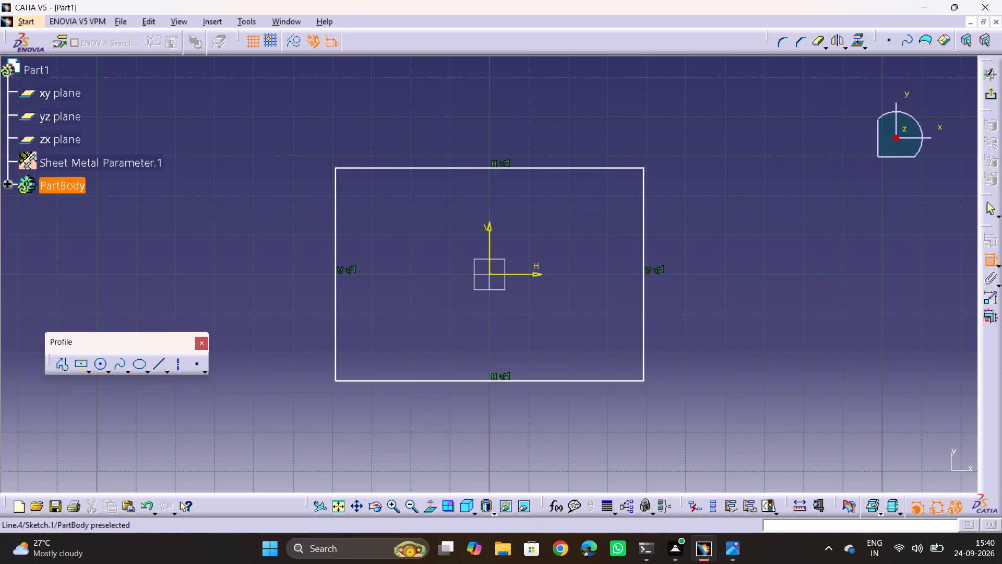
click(528, 164)
click(523, 166)
click(460, 136)
double_click(463, 131)
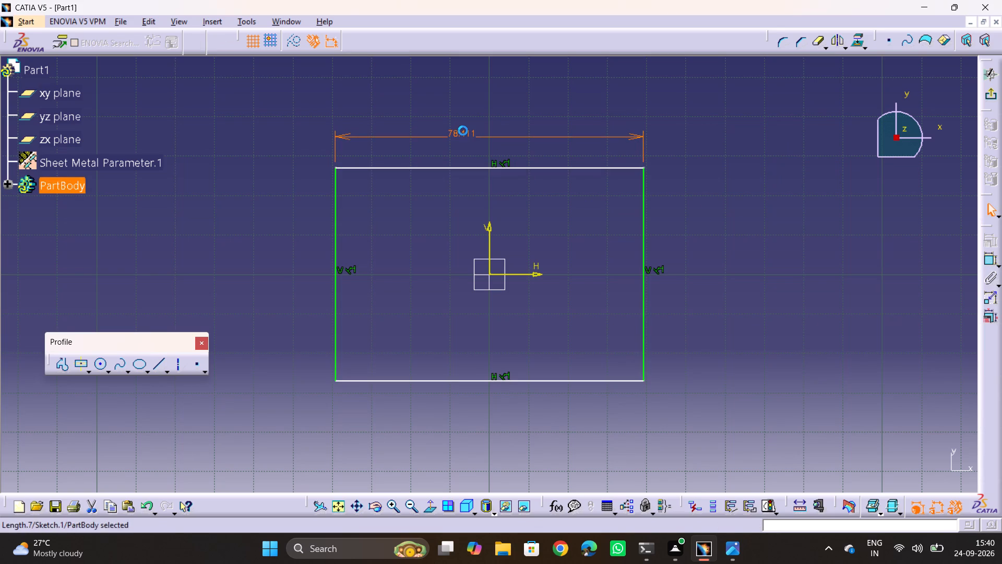
text(180)
key(Return)
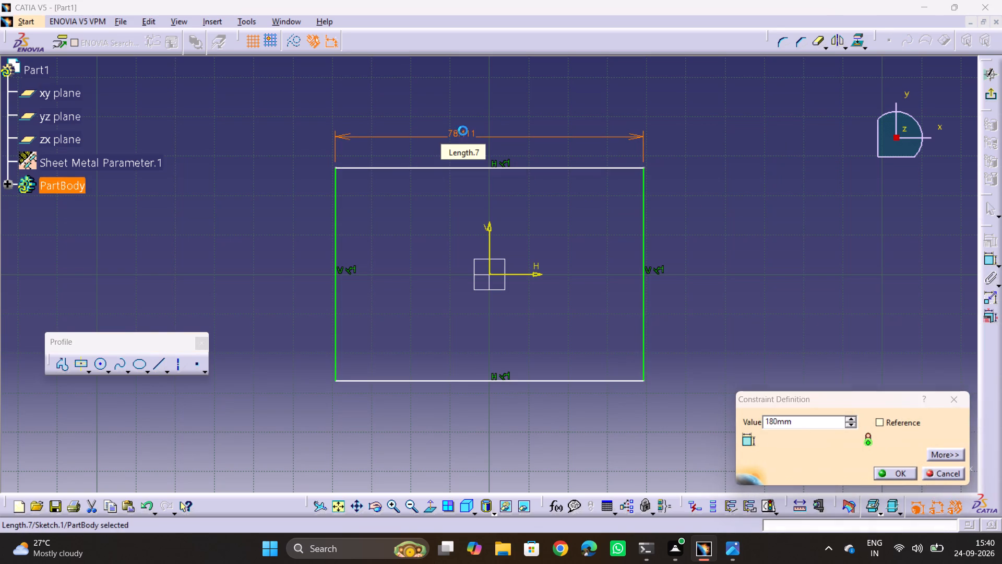
click(444, 213)
Check the height in drawing 21.png and constrain the centered rectangle's height to 180 mm.
key(alt+Tab)
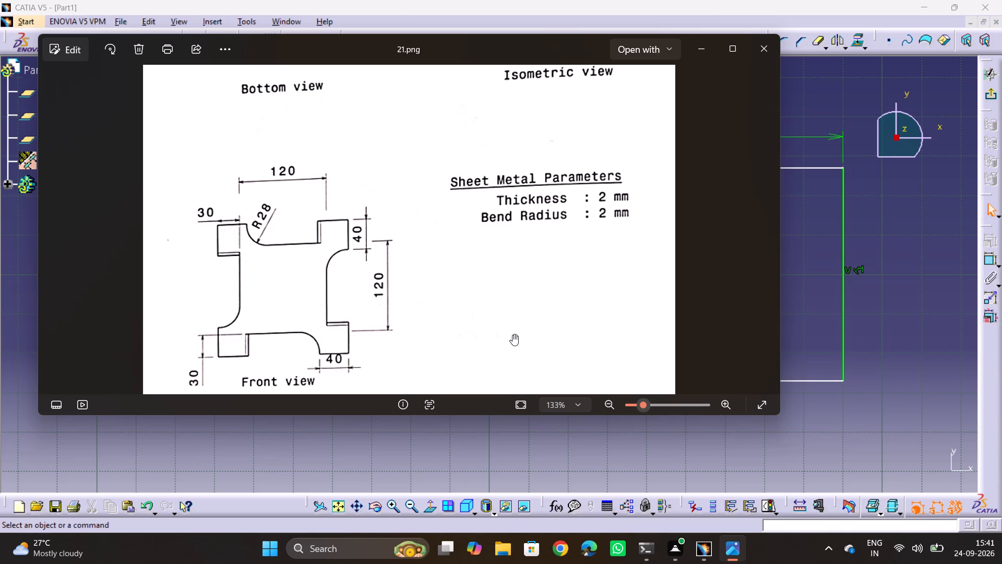
key(alt+Tab)
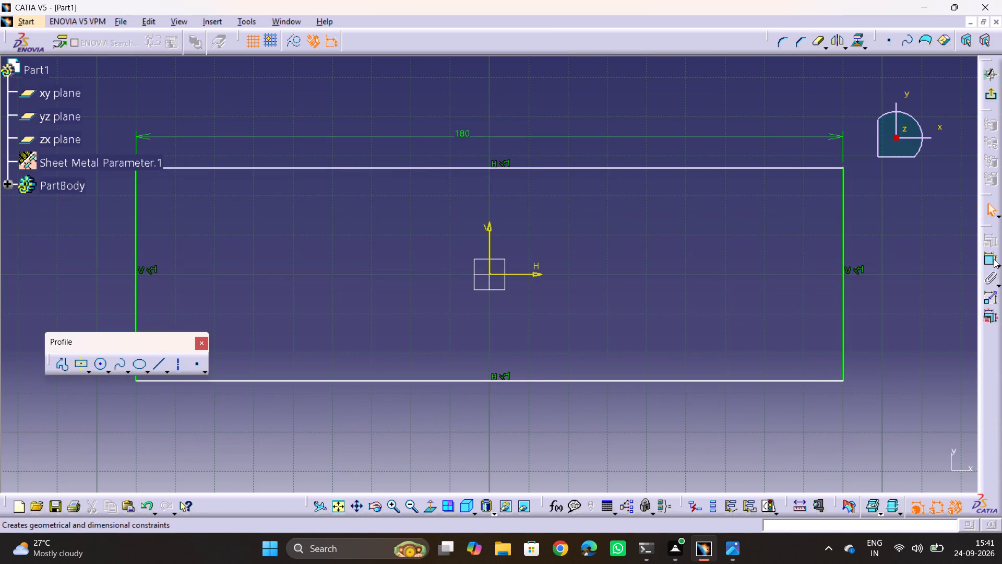
click(994, 259)
click(843, 334)
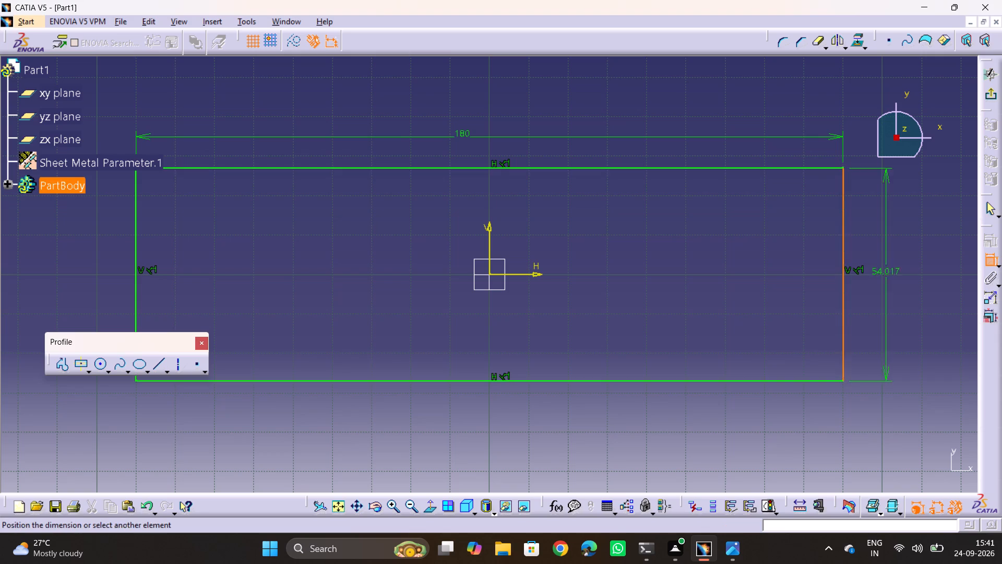
click(916, 291)
double_click(917, 291)
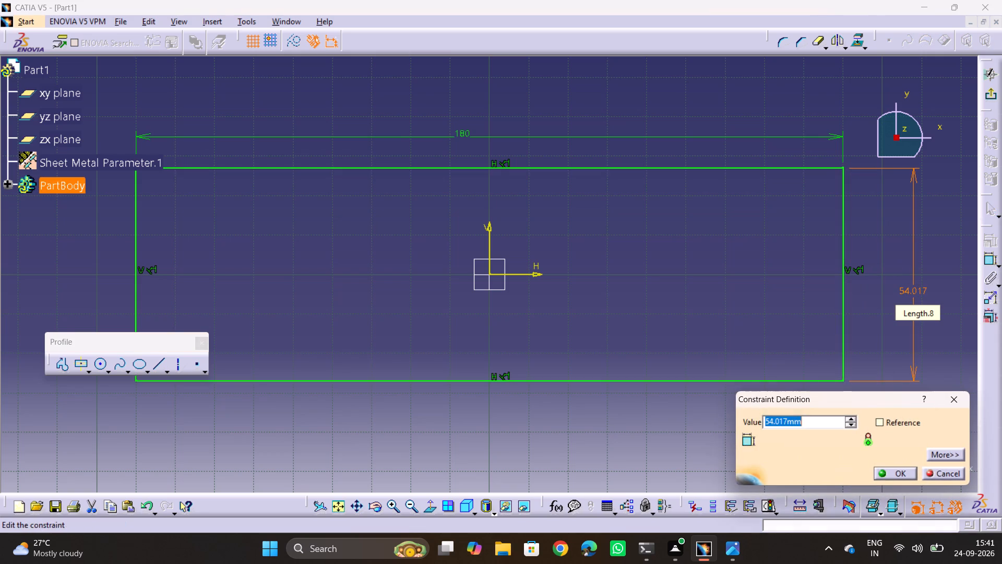
text(15)
key(BackSpace)
text(80)
key(Return)
drag(780, 244, 775, 242)
ctrl+middle_drag(629, 157, 633, 213)
click(793, 221)
Draw a corner-to-corner rectangle about 119 mm wide and 22 mm high, extending inward from the upper edge of the 180 mm square.
middle_drag(678, 206, 677, 209)
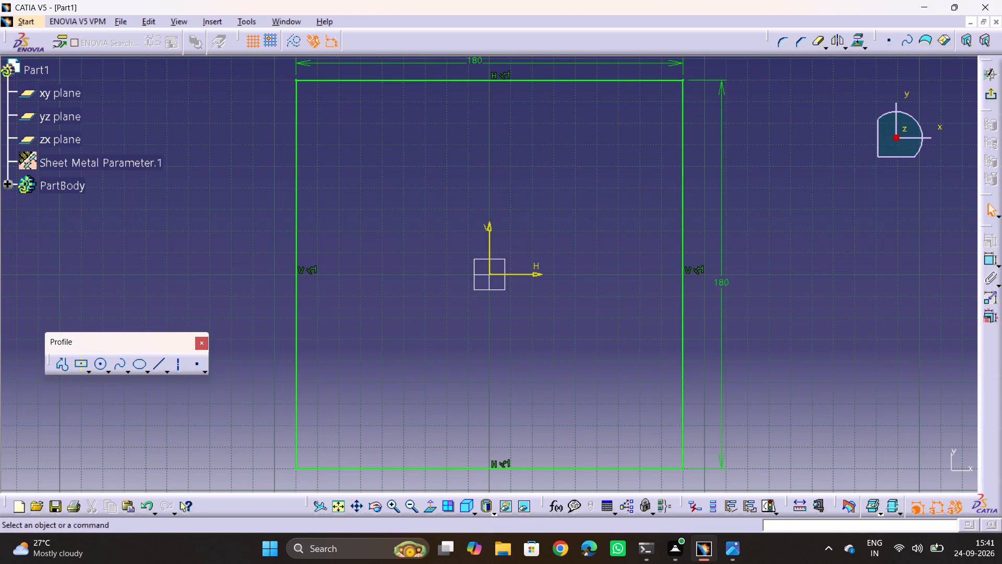
middle_drag(677, 209, 676, 233)
key(alt+Tab)
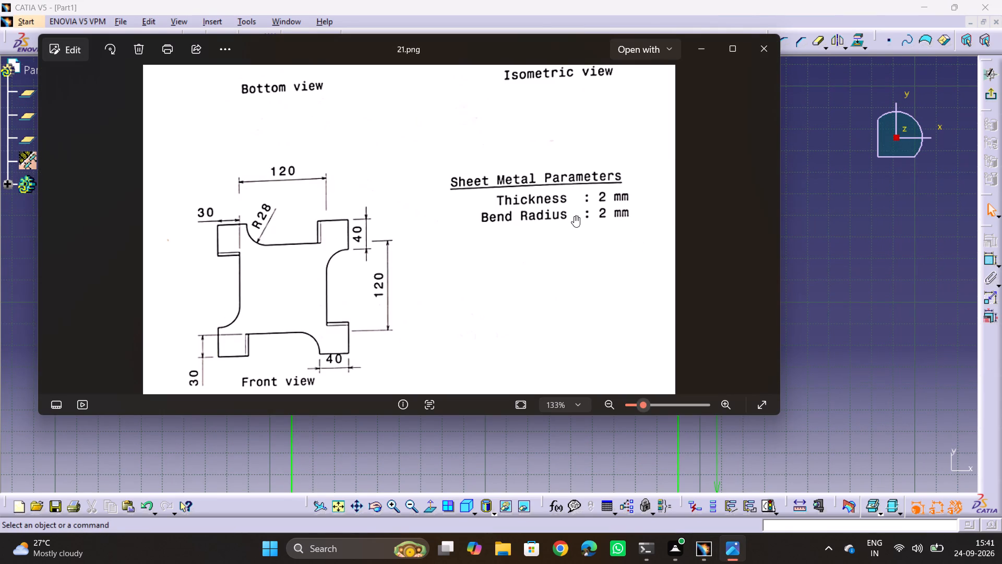
key(alt+Tab)
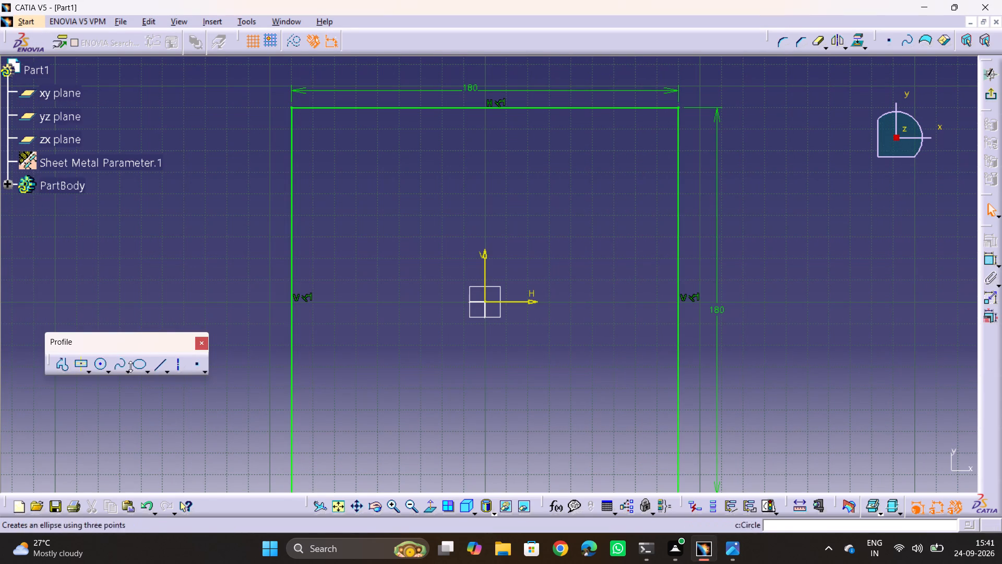
click(89, 371)
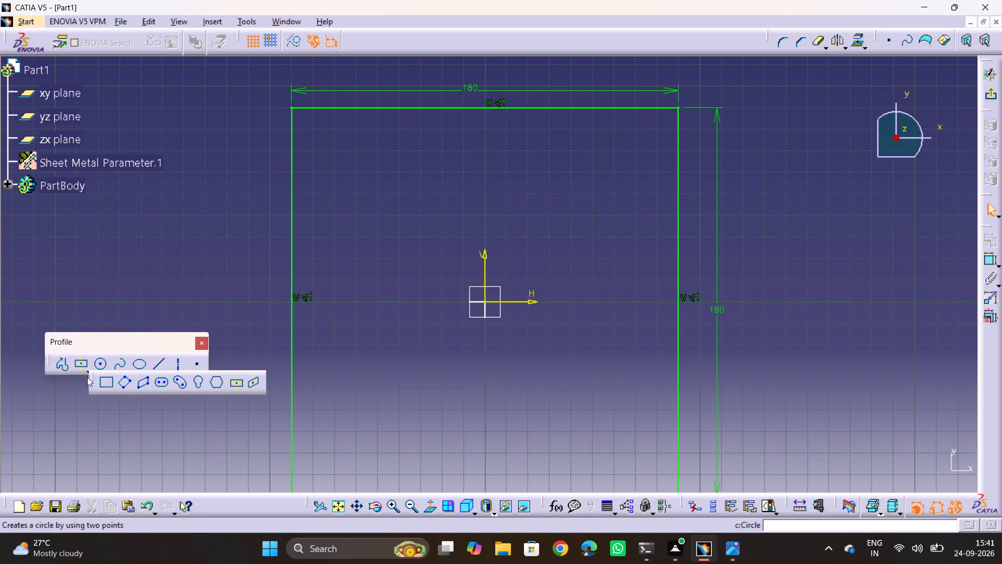
click(108, 384)
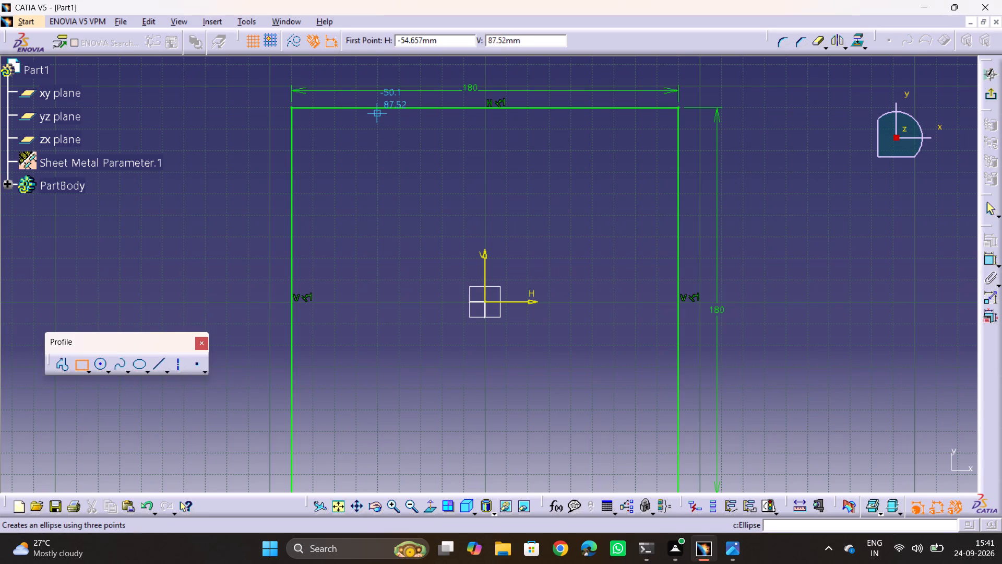
click(366, 110)
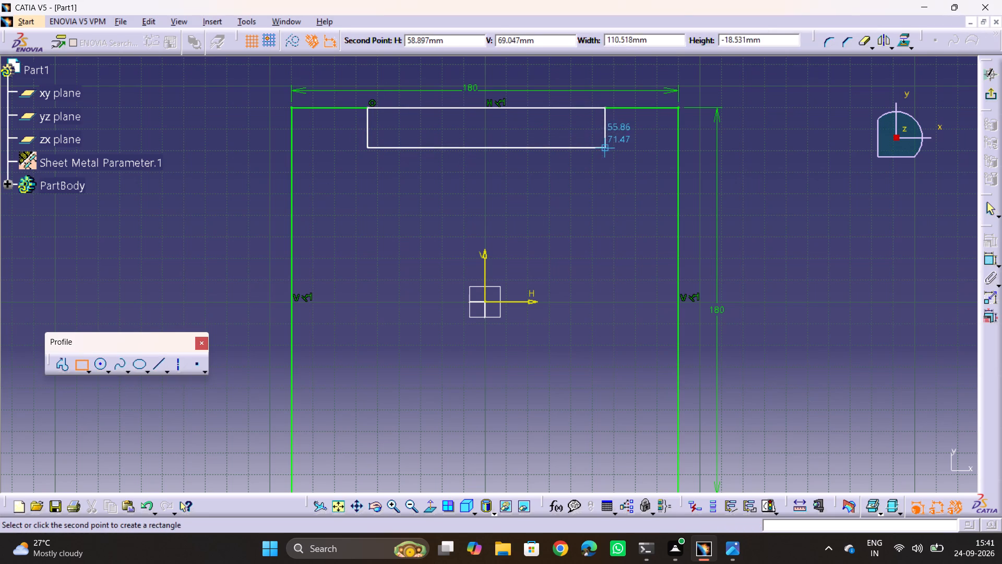
click(624, 154)
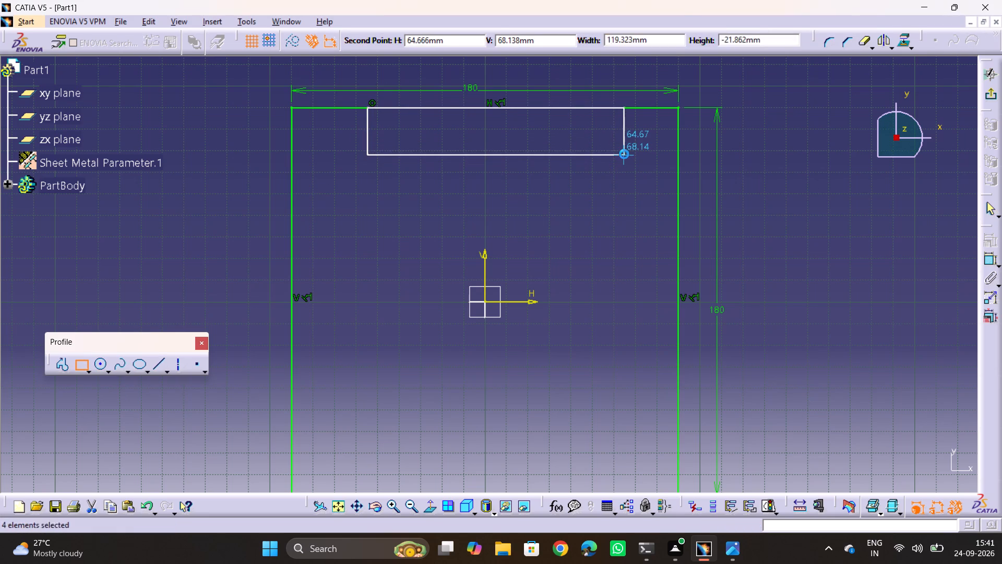
click(773, 211)
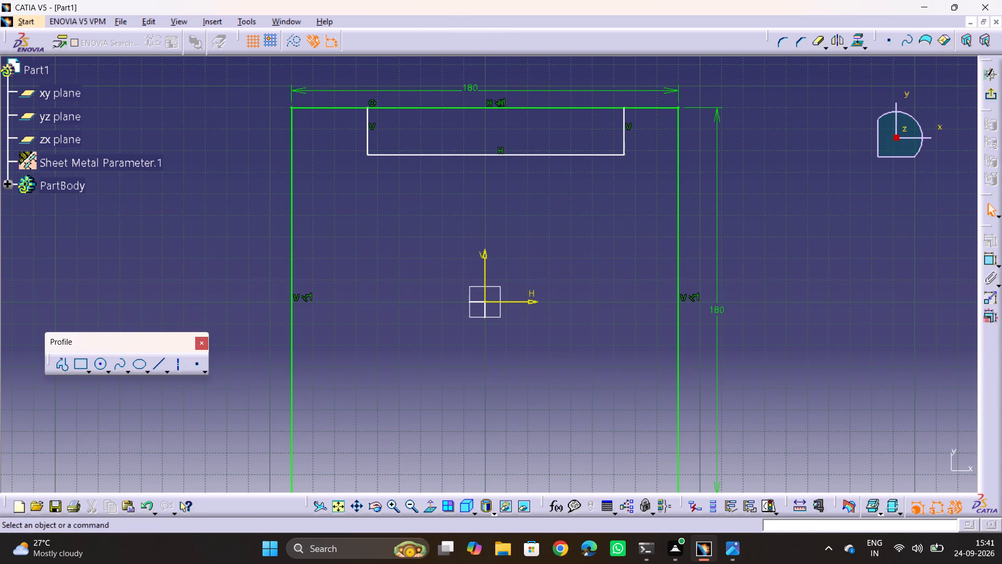
Check the leg width in drawing 21.png and constrain the notch rectangle's left side 40 mm from the square's left edge.
key(alt+Tab)
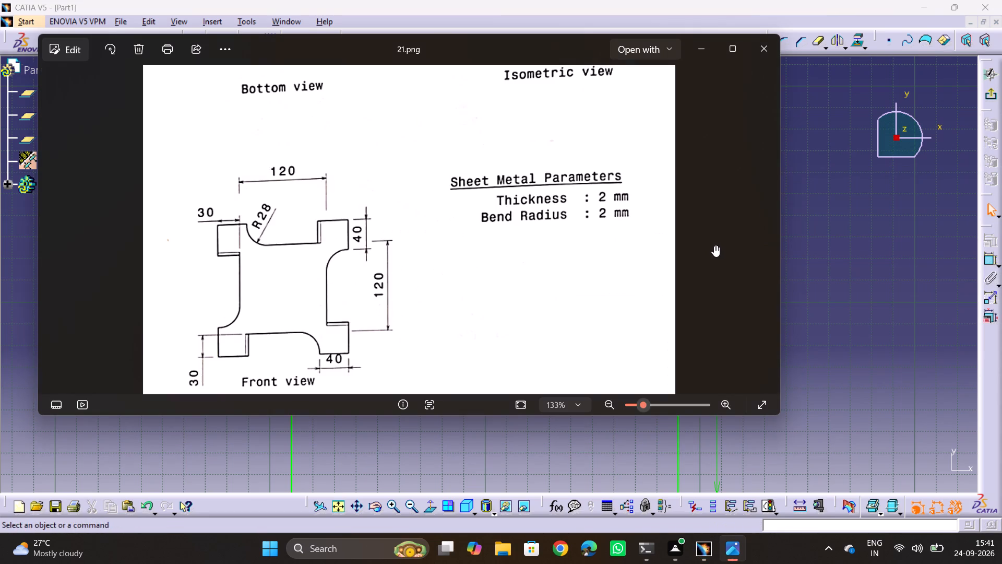
key(alt+Tab)
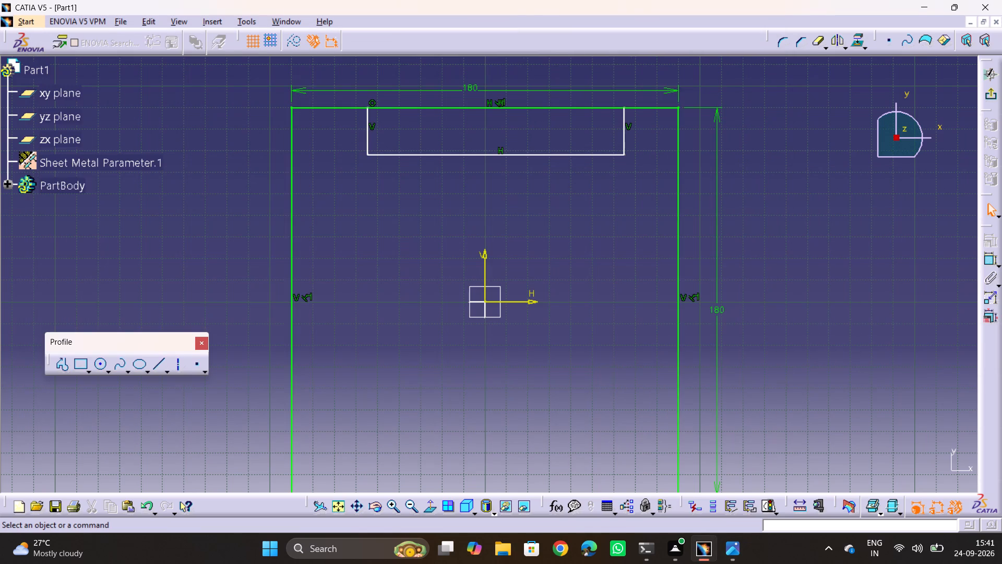
key(alt+Tab)
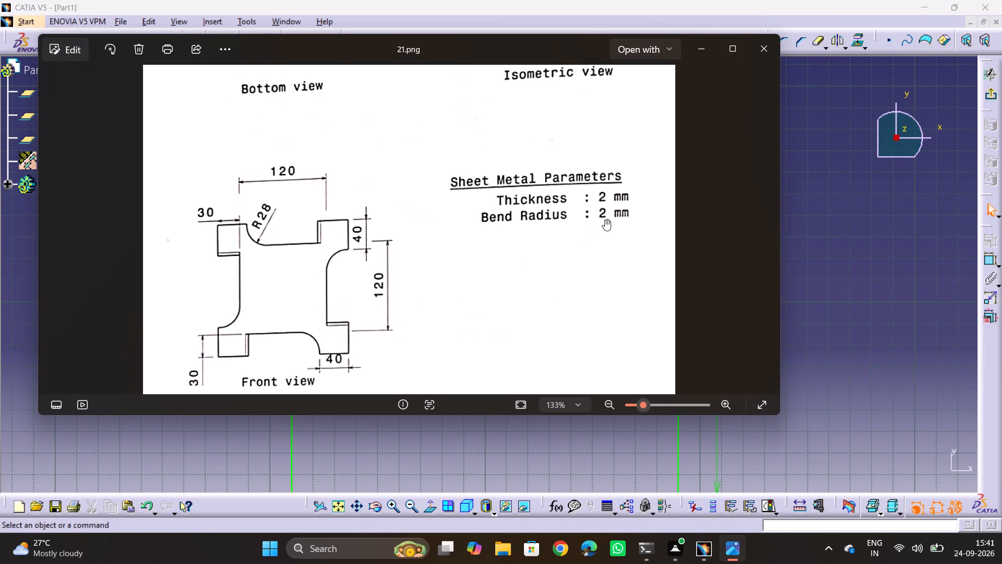
key(alt+Tab)
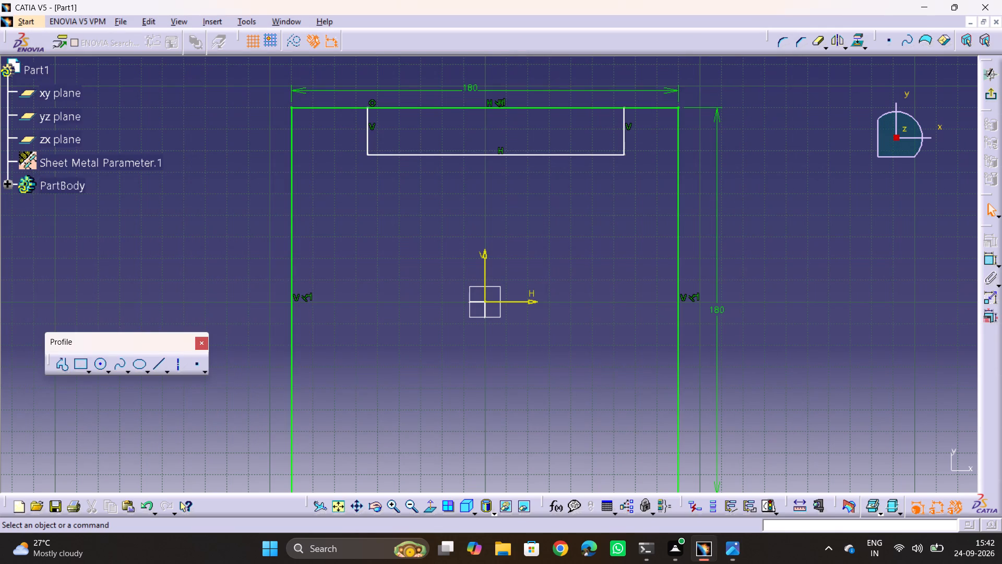
middle_drag(785, 203, 793, 231)
click(992, 258)
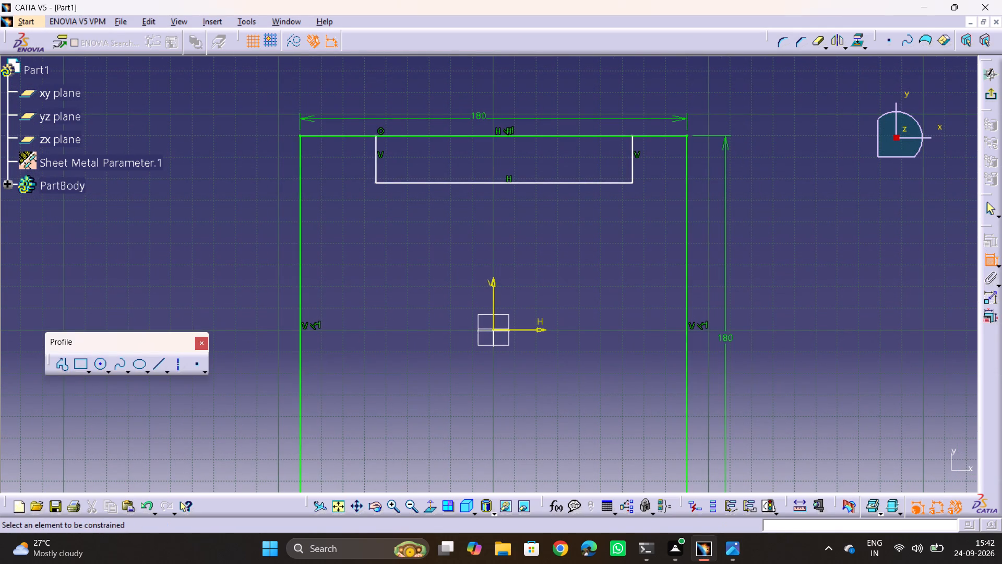
click(377, 164)
click(299, 158)
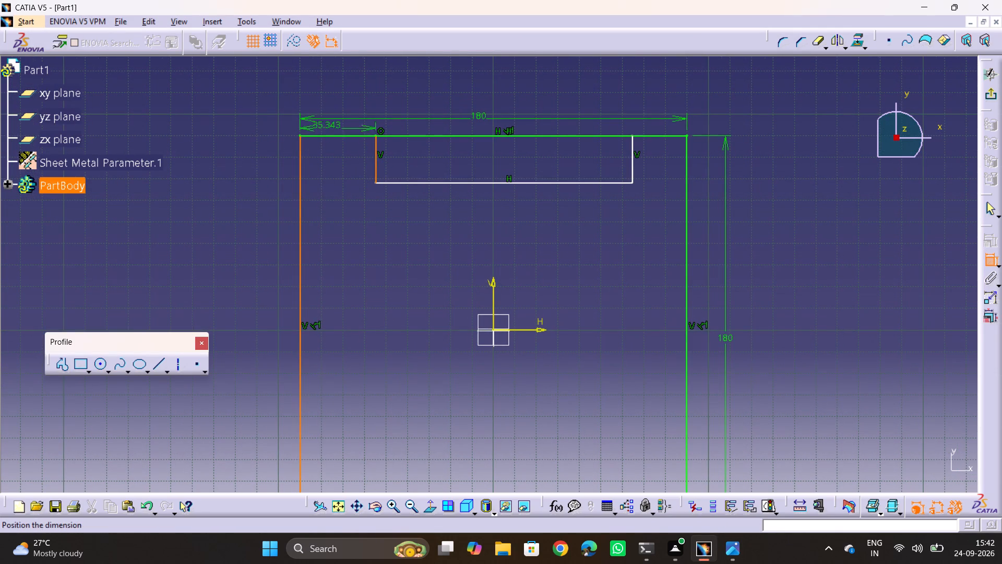
click(348, 84)
double_click(337, 87)
text(40)
key(Return)
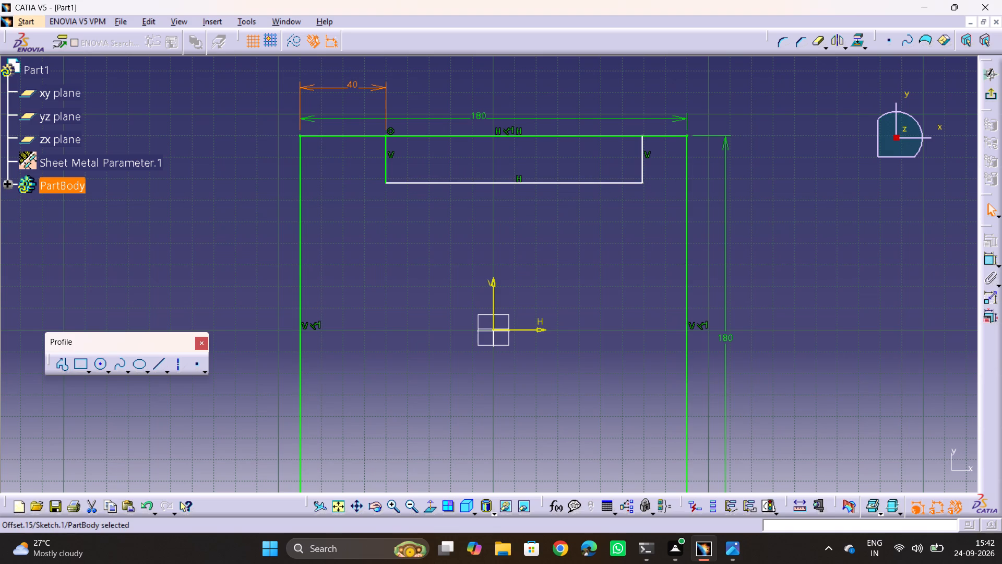
Constrain the notch rectangle's right side 40 mm from the square's right edge.
click(985, 262)
click(643, 172)
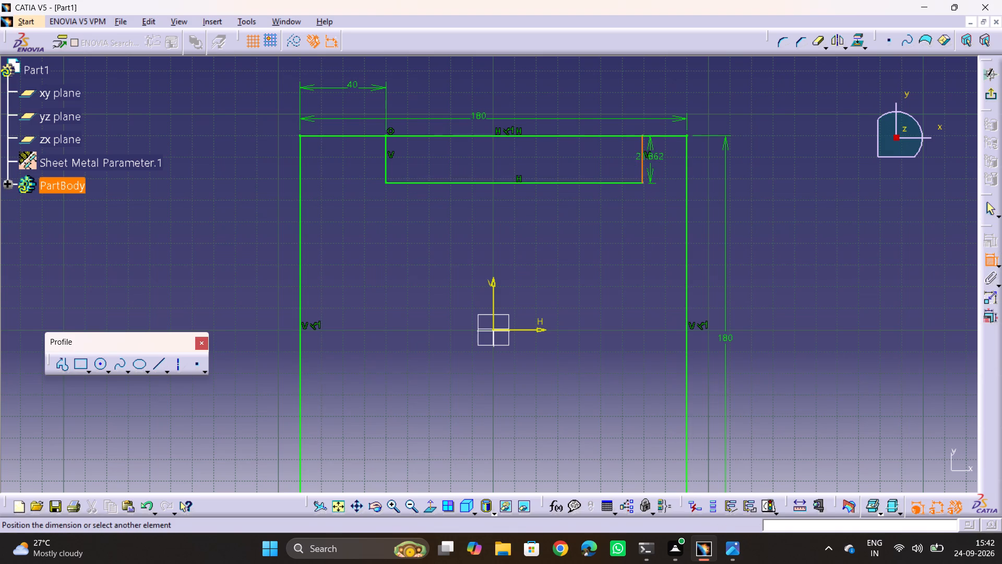
click(687, 175)
double_click(624, 62)
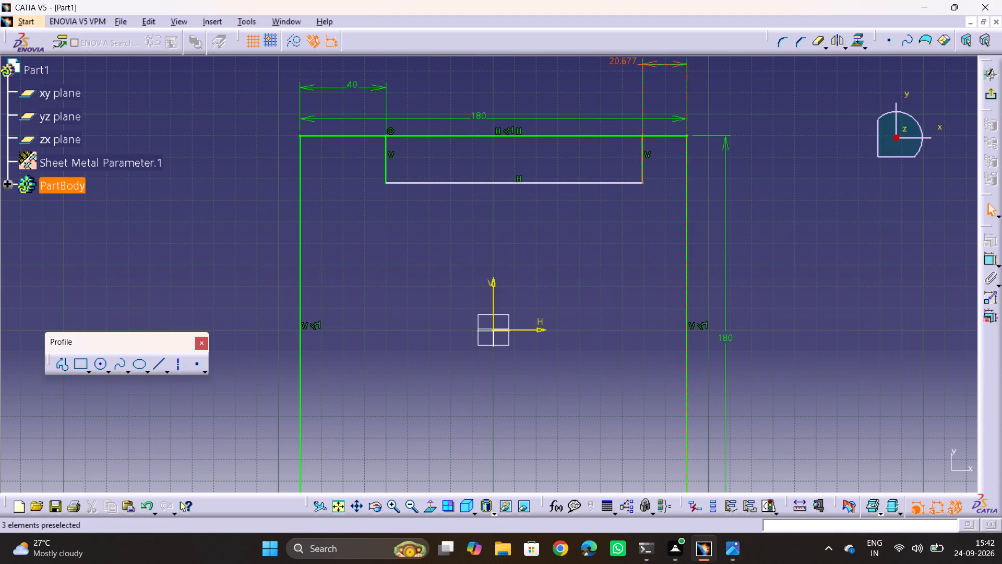
double_click(628, 60)
text(40)
key(Return)
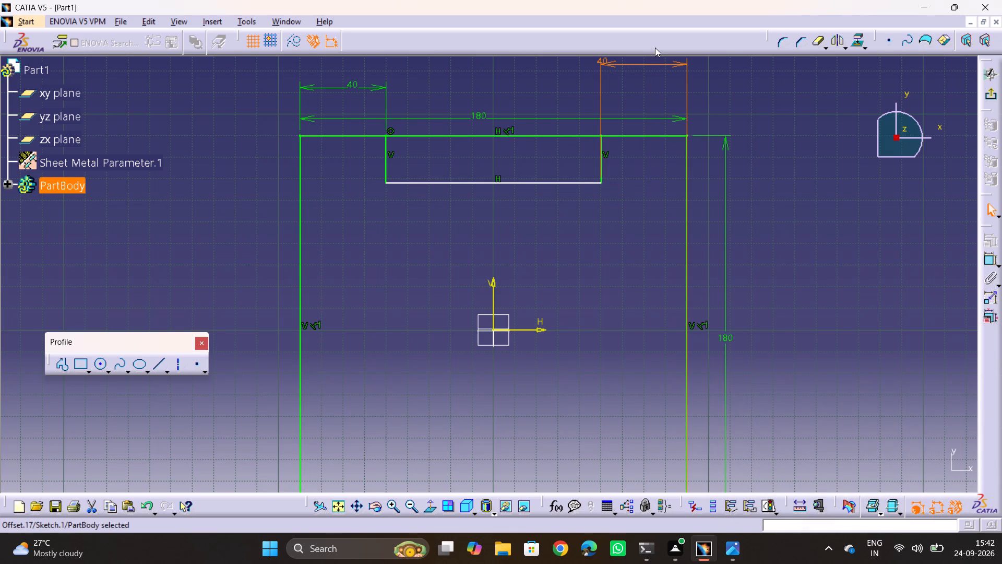
click(844, 226)
Check the notch depth in drawing 21.png and constrain the upper notch rectangle's depth to 28 mm.
key(alt+Tab)
key(alt+Tab)
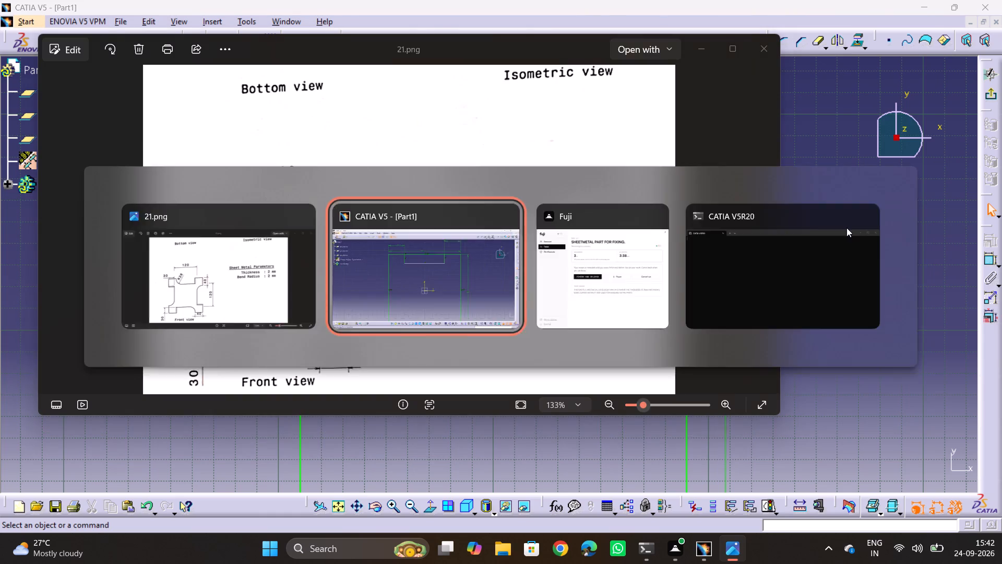
key(alt+Tab)
key(alt+Tab)
click(986, 263)
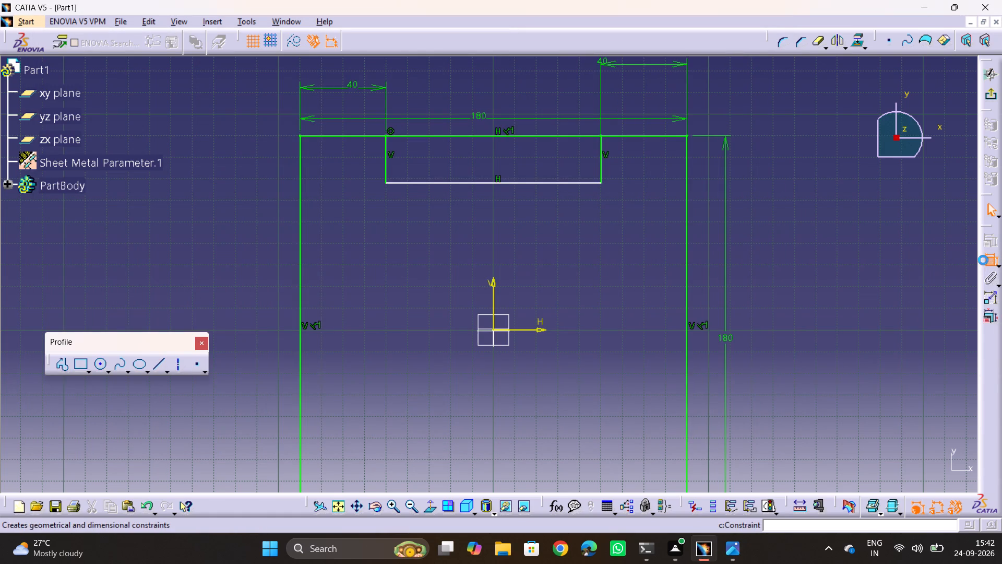
click(601, 174)
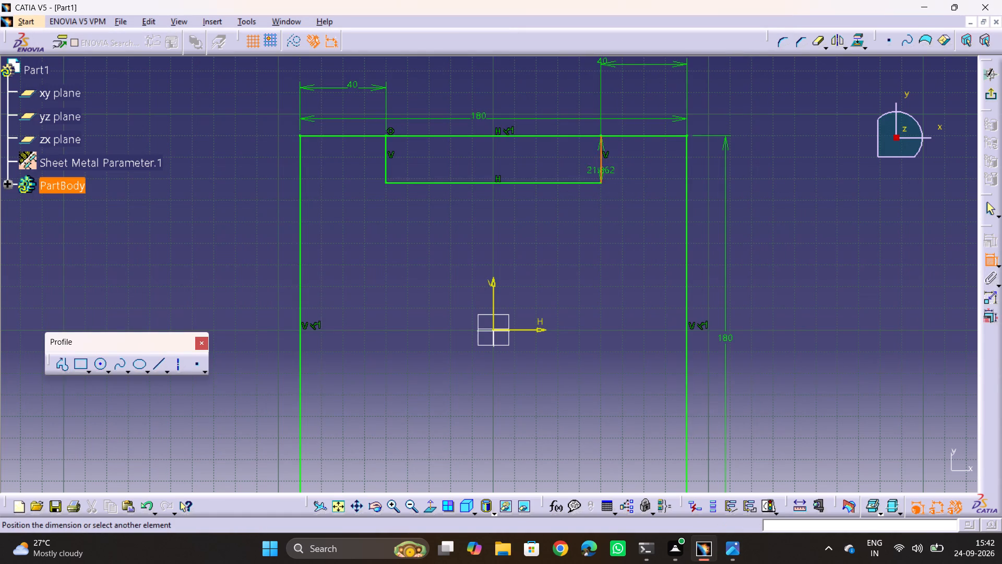
click(635, 160)
double_click(637, 158)
text(28)
key(Return)
click(781, 179)
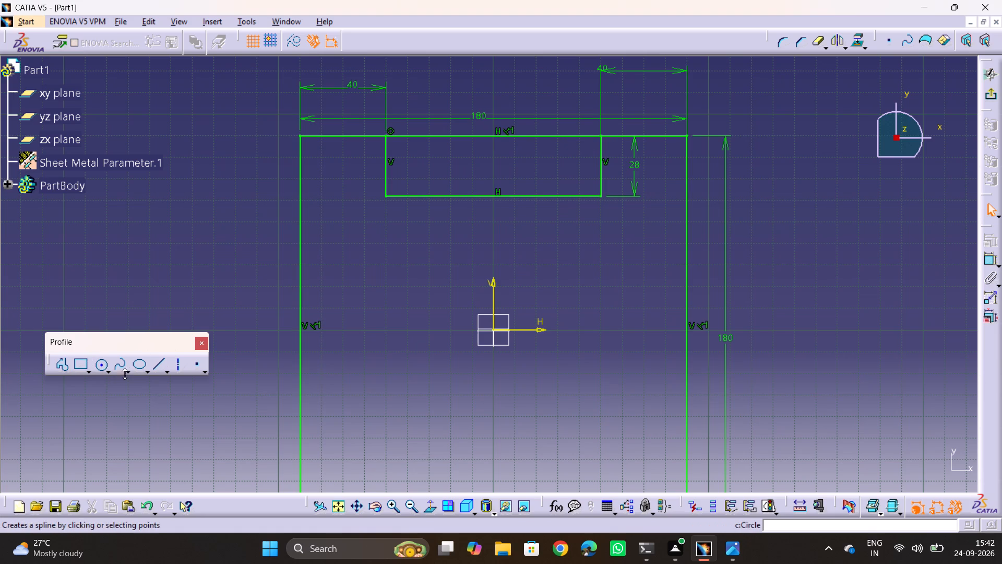
Round the upper notch's lower-left corner with a 28 mm radius Corner.
click(788, 39)
click(385, 168)
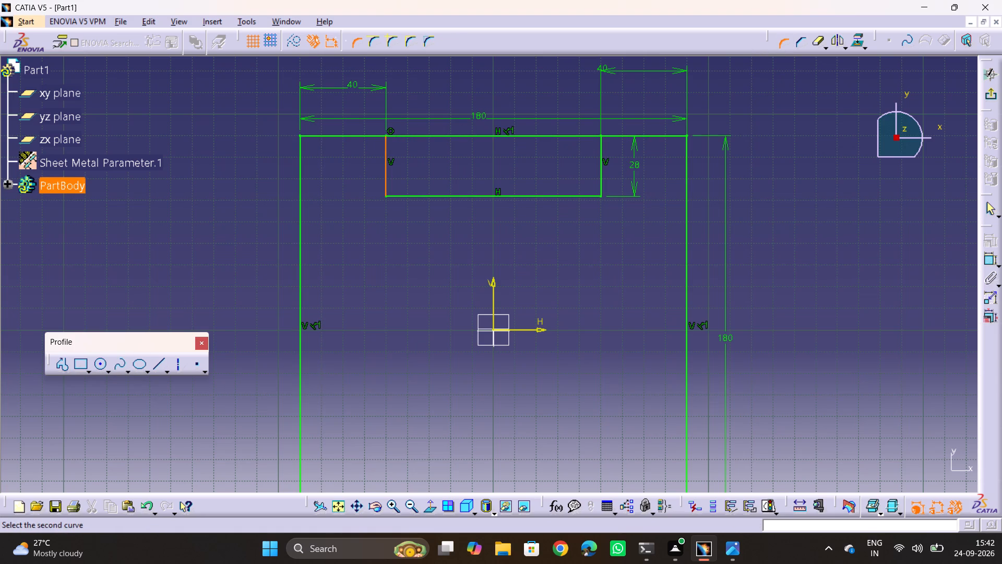
click(415, 196)
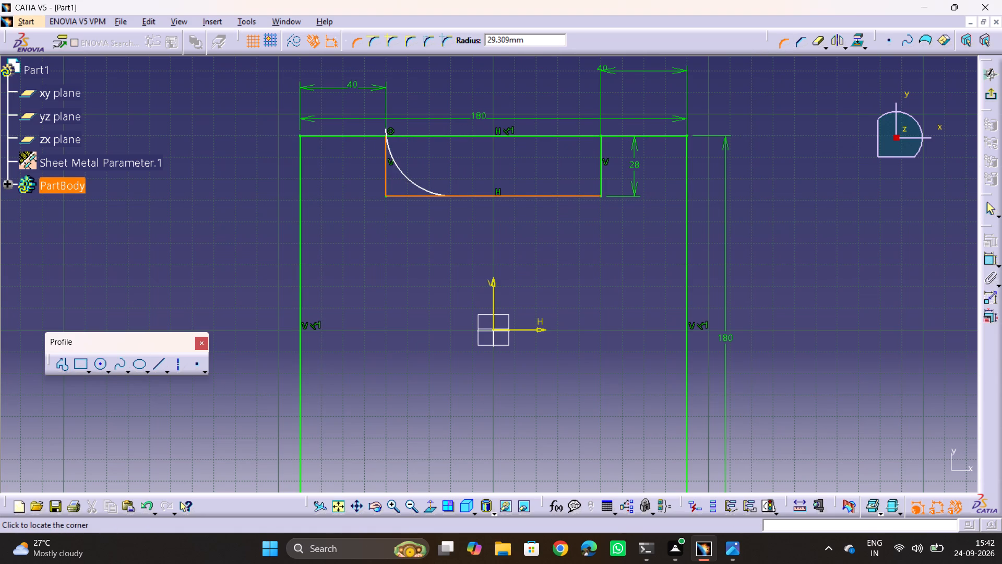
key(Tab)
key(Tab)
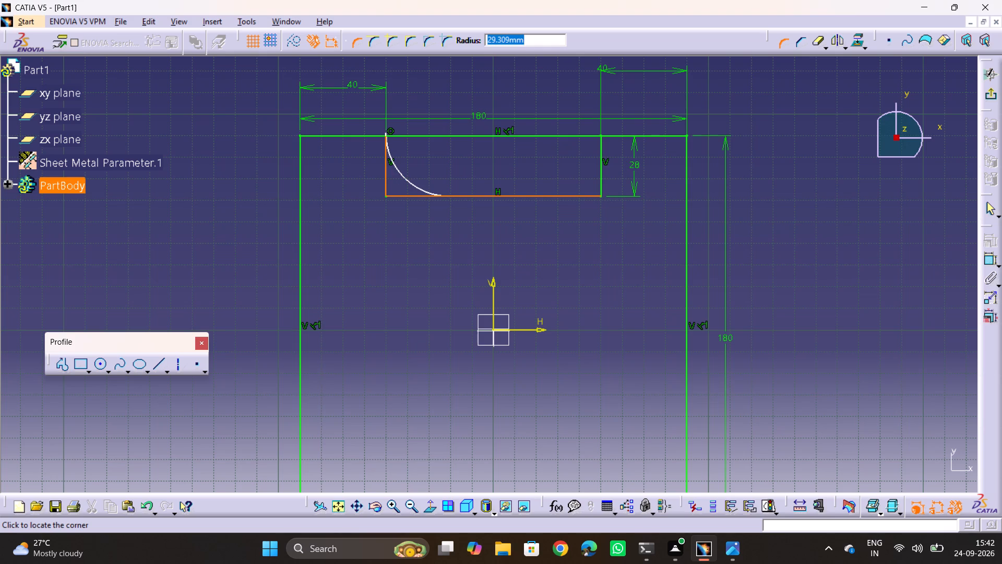
text(28)
key(Return)
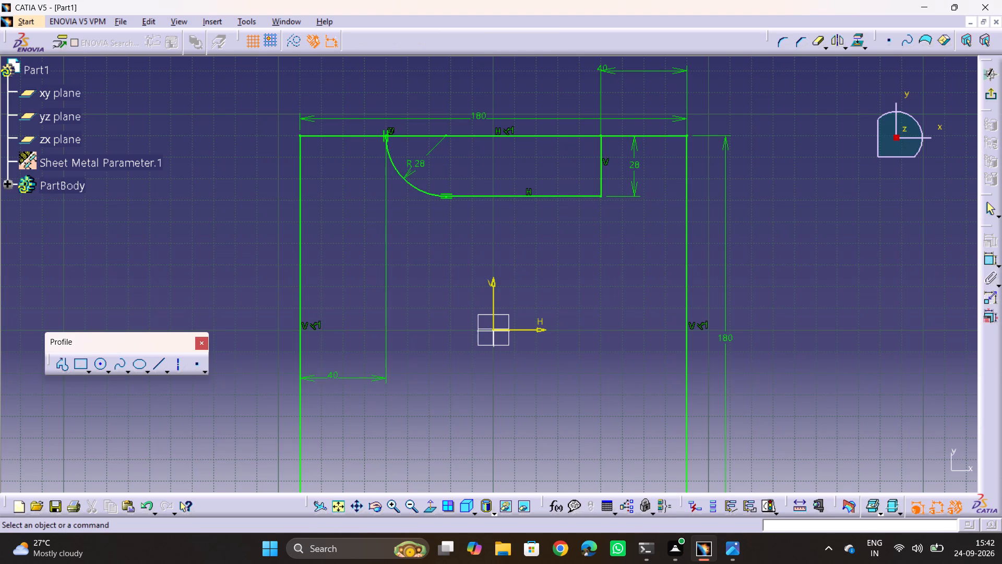
click(227, 180)
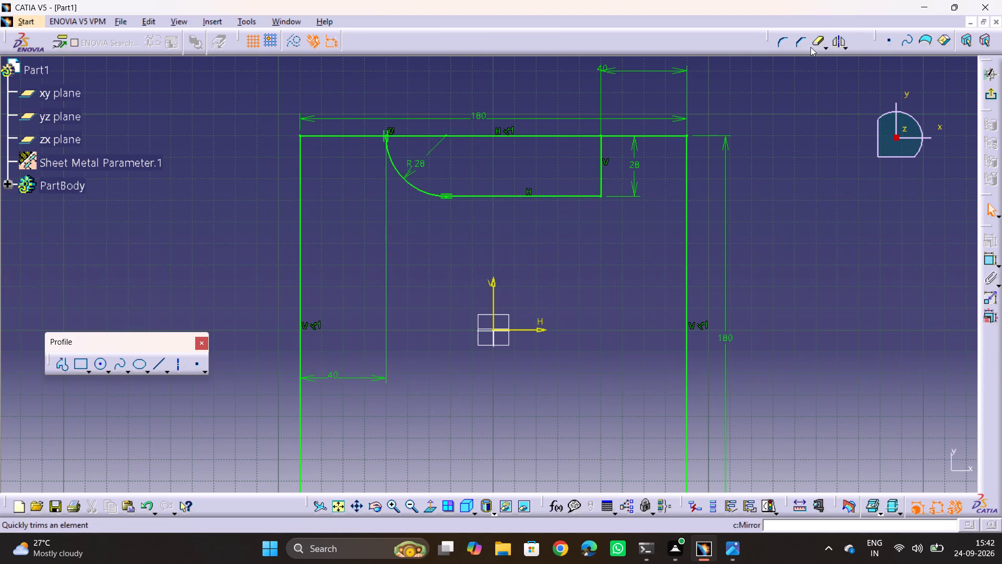
Quick Trim the square's upper edge between the notch sides, converting its length constraint into a distance.
double_click(812, 42)
click(530, 139)
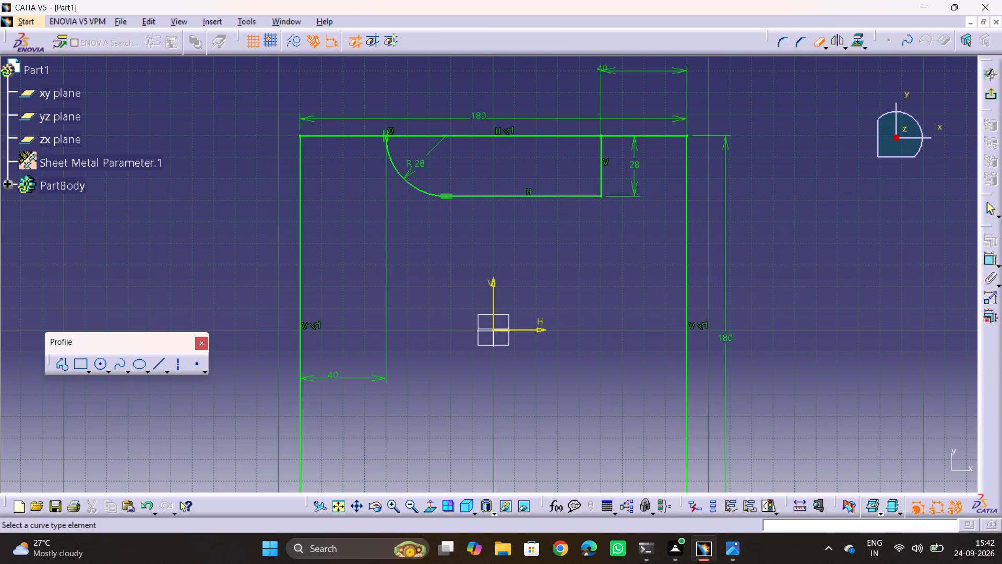
click(528, 135)
click(464, 135)
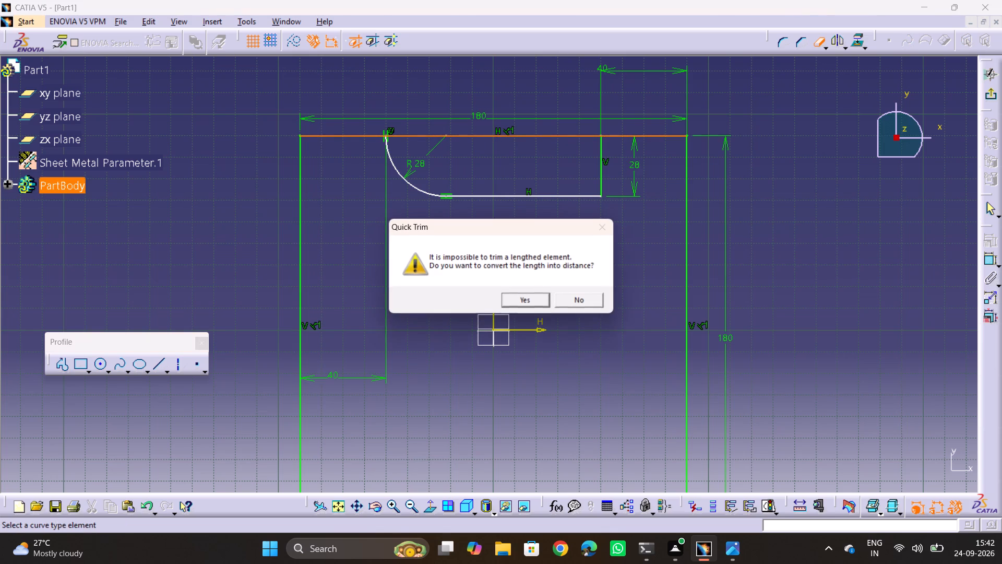
click(524, 300)
click(170, 189)
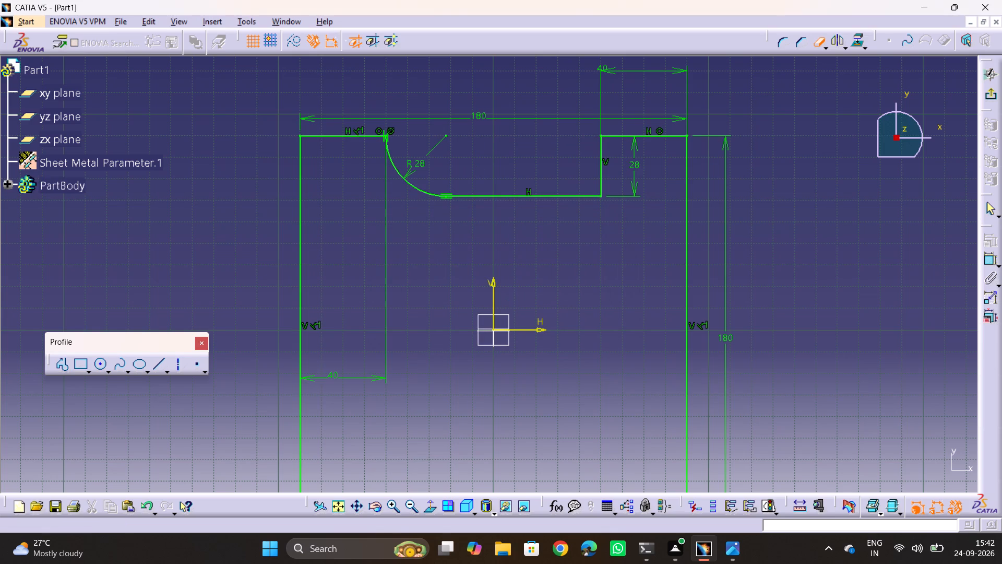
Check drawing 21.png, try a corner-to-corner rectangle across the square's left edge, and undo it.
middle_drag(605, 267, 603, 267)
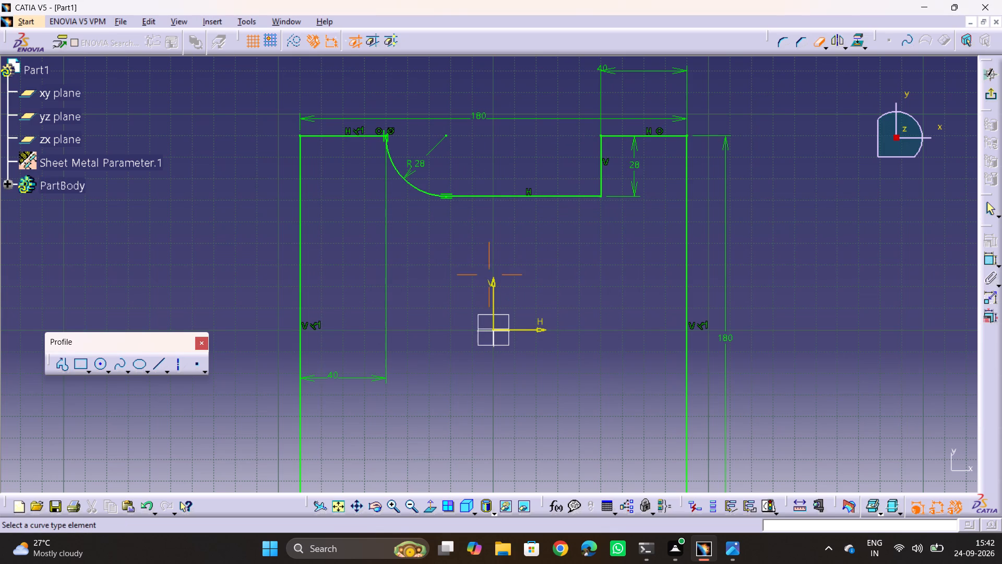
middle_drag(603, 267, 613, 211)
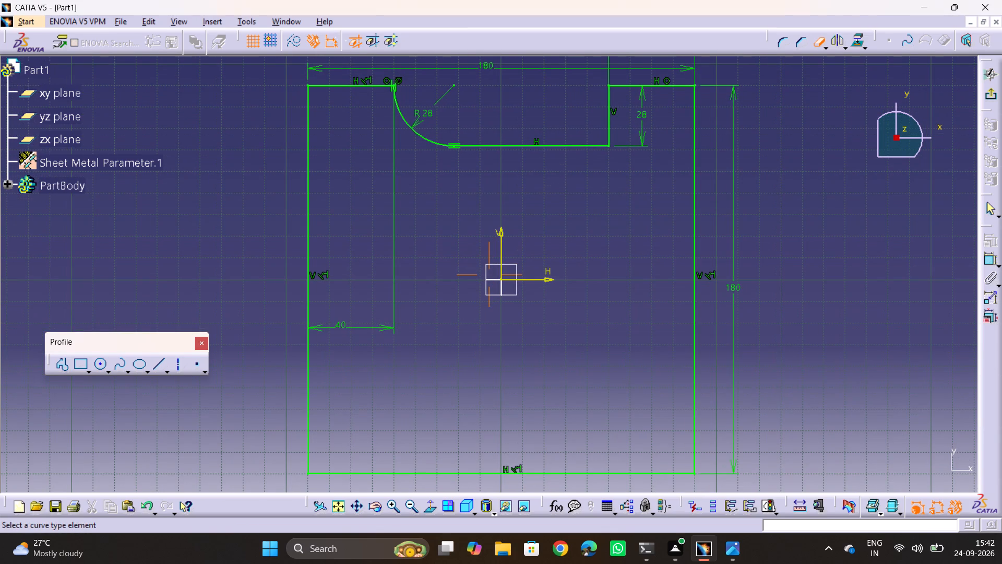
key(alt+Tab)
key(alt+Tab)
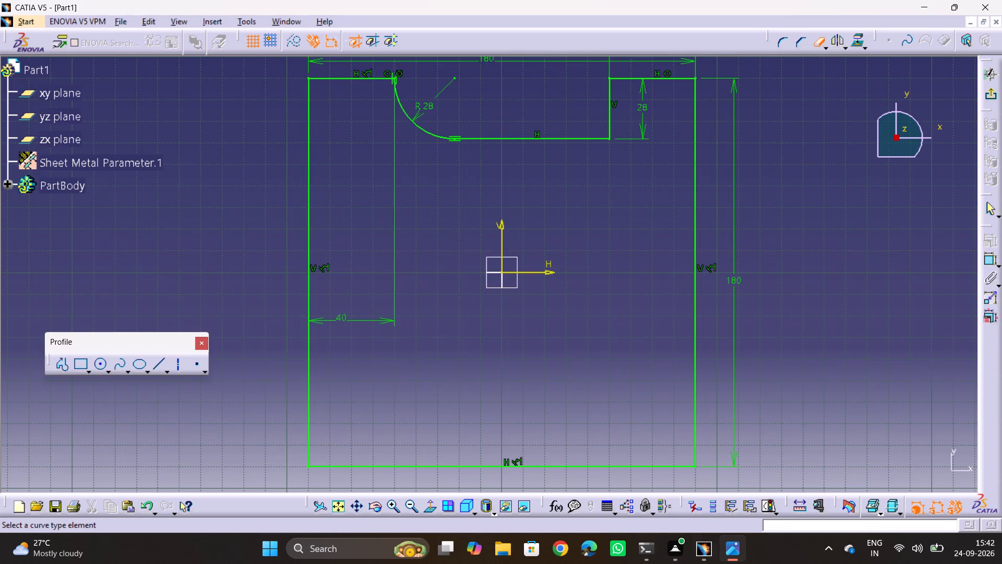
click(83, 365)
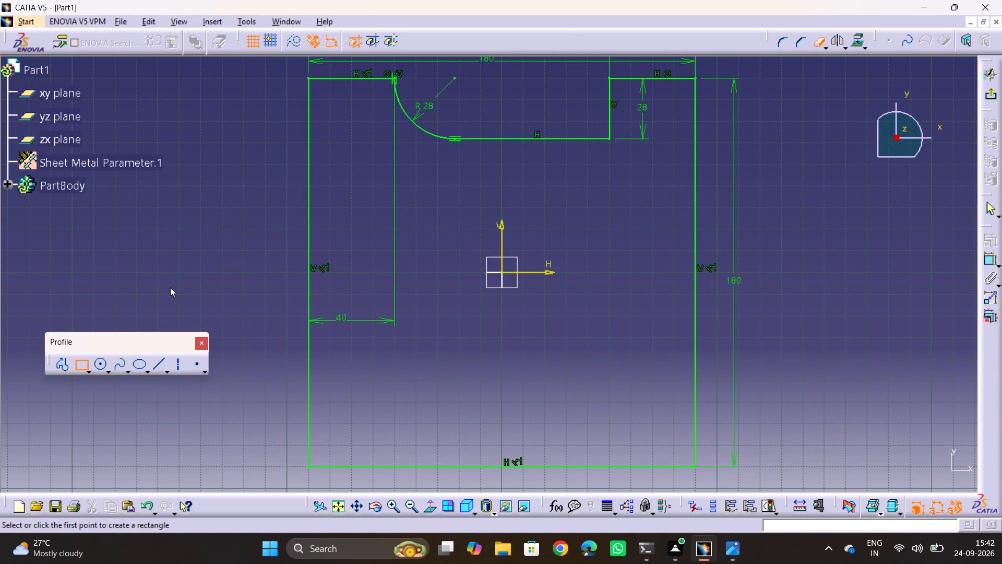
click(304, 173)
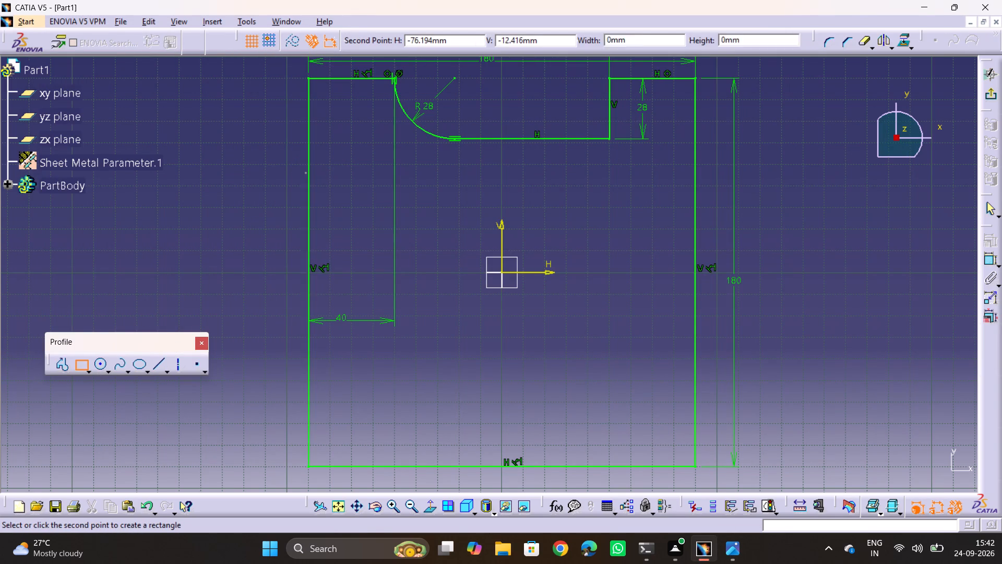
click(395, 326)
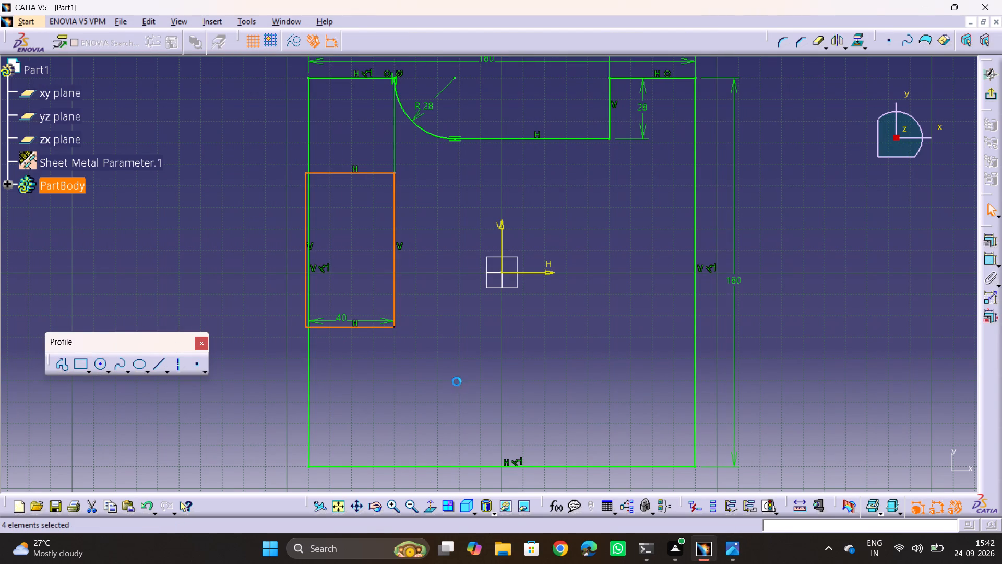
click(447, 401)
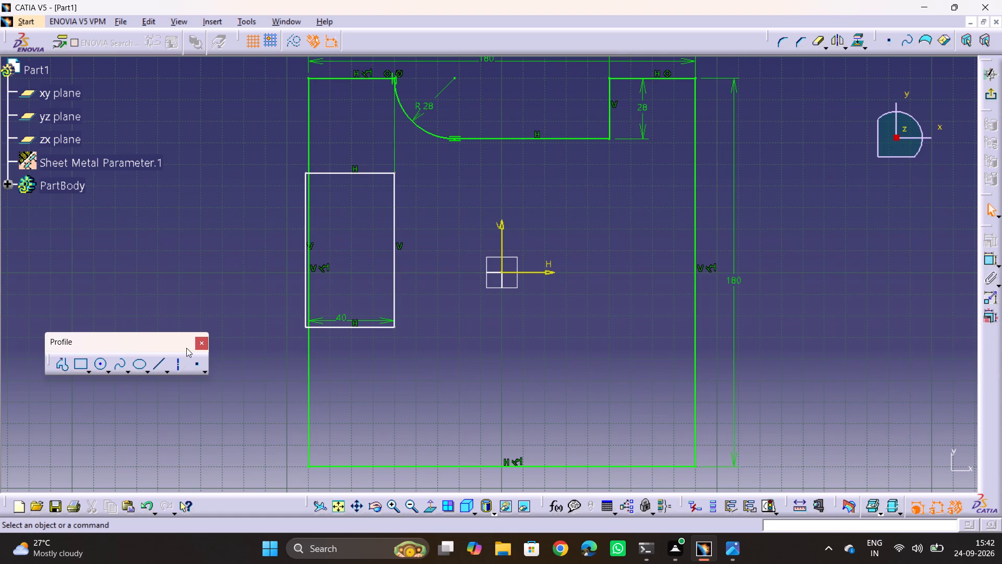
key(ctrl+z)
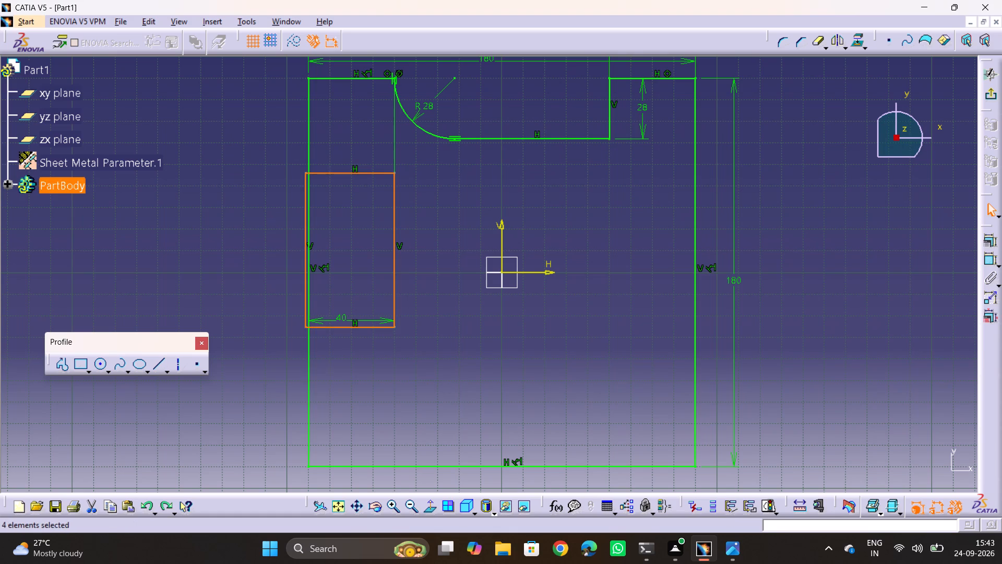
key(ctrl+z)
Draw a rectangle about 27 mm wide and 80 mm high, extending inward from the square's left edge.
click(79, 368)
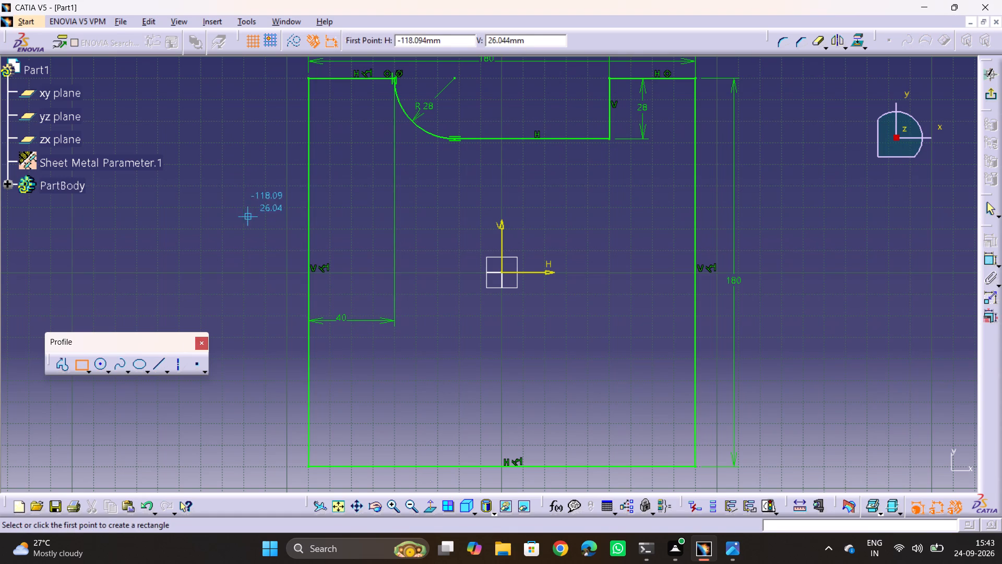
click(306, 192)
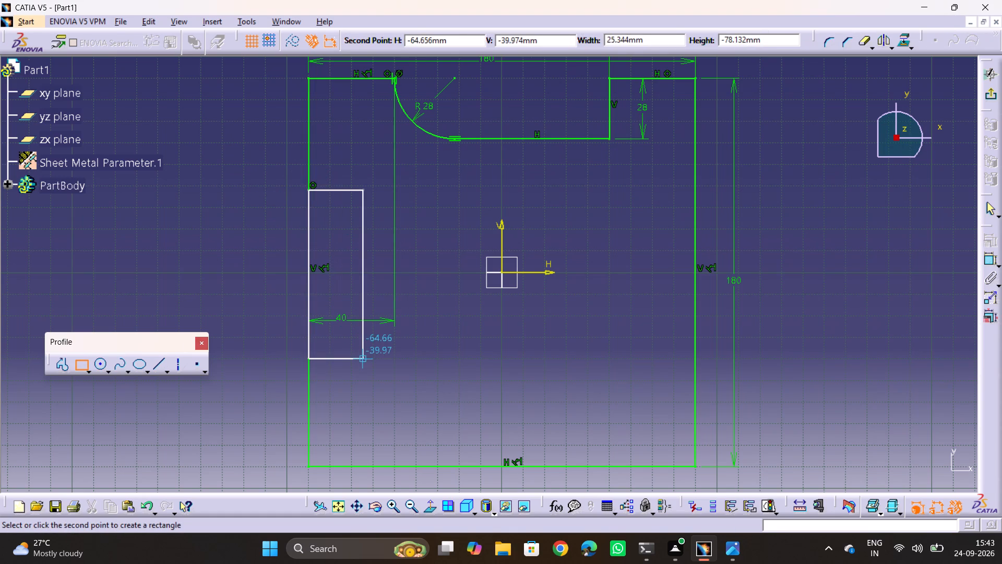
click(365, 361)
Draw a rectangle extending inward from the square's lower edge, with its sides aligned to the upper notch's sides.
click(77, 364)
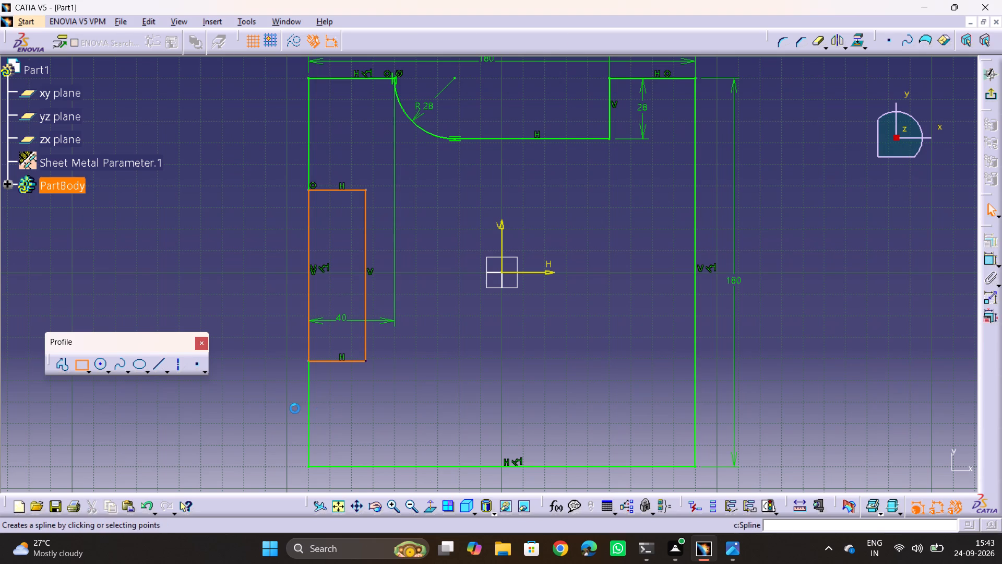
click(396, 467)
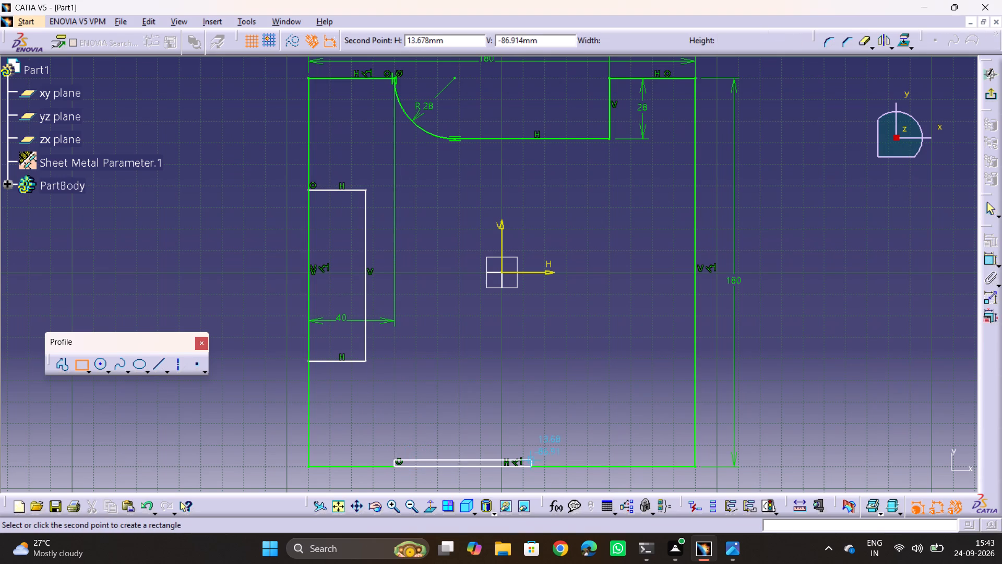
click(610, 417)
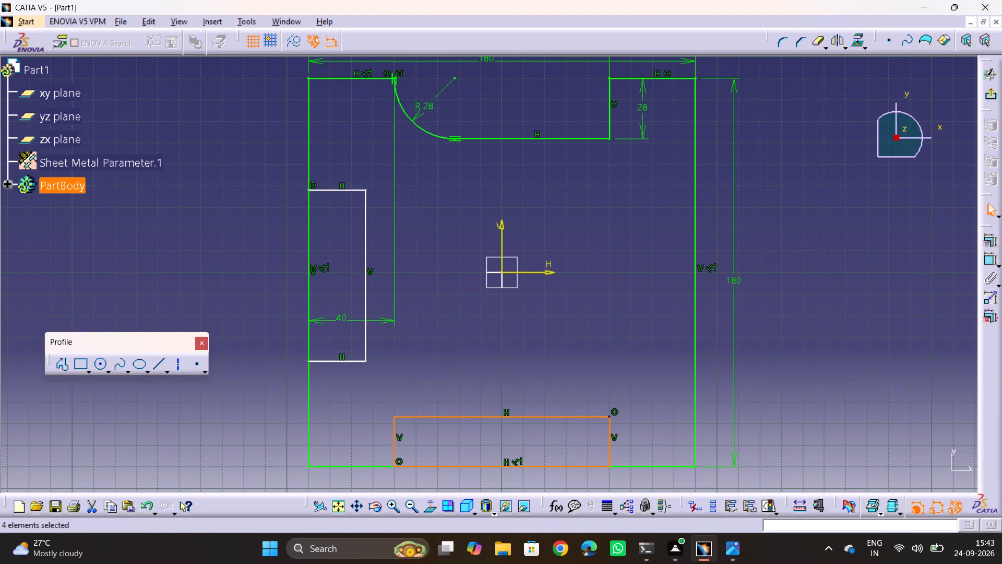
Draw a rectangle extending inward from the square's right edge, with its upper side level with the left rectangle's.
click(82, 355)
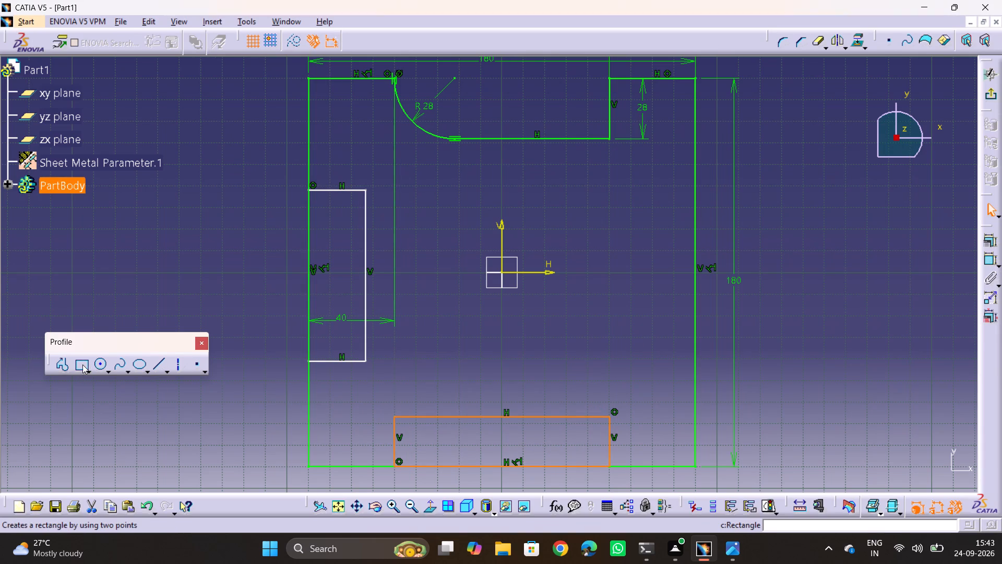
click(82, 365)
click(697, 191)
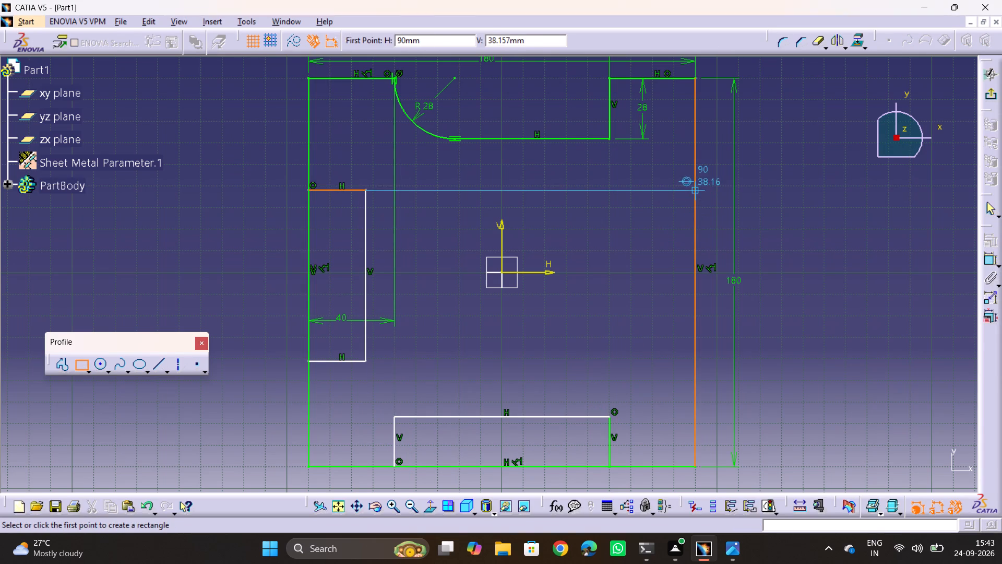
click(653, 369)
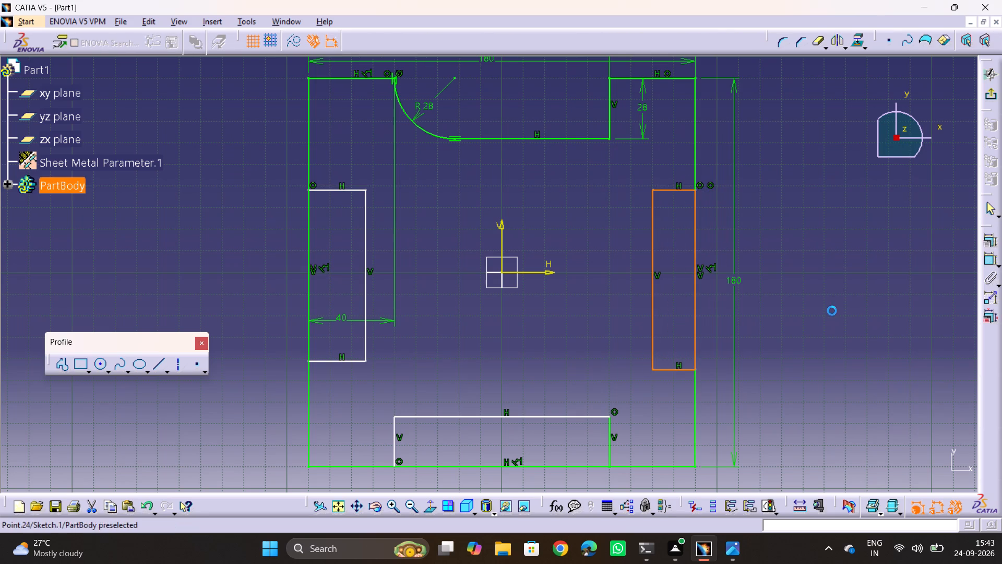
click(836, 309)
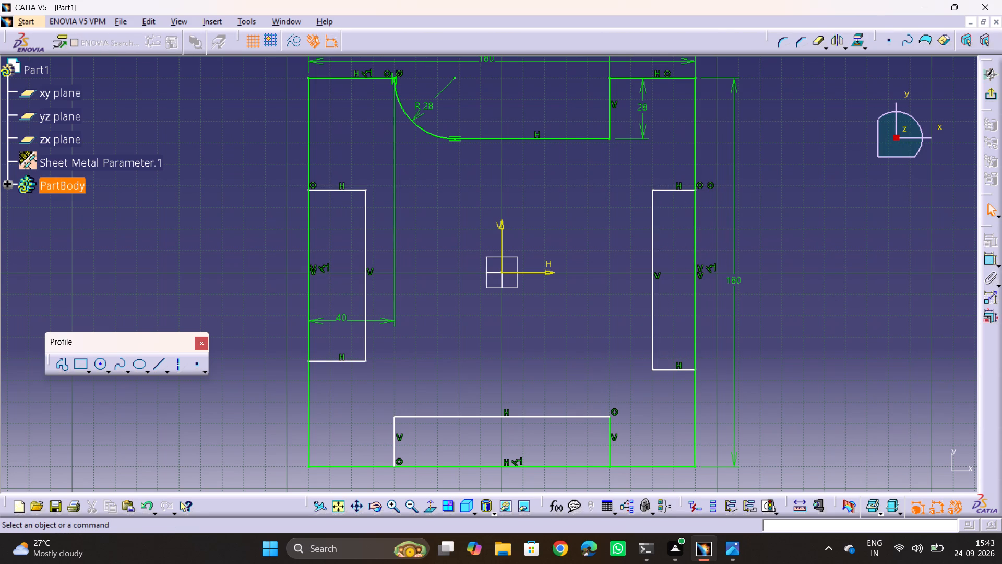
Constrain the left notch rectangle's width to 28 mm.
click(990, 264)
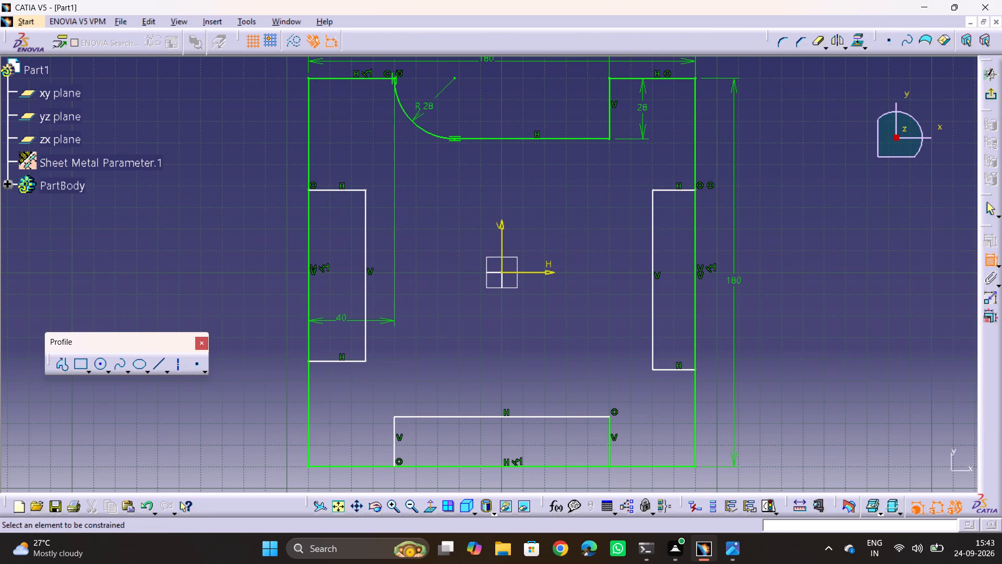
click(346, 187)
click(336, 155)
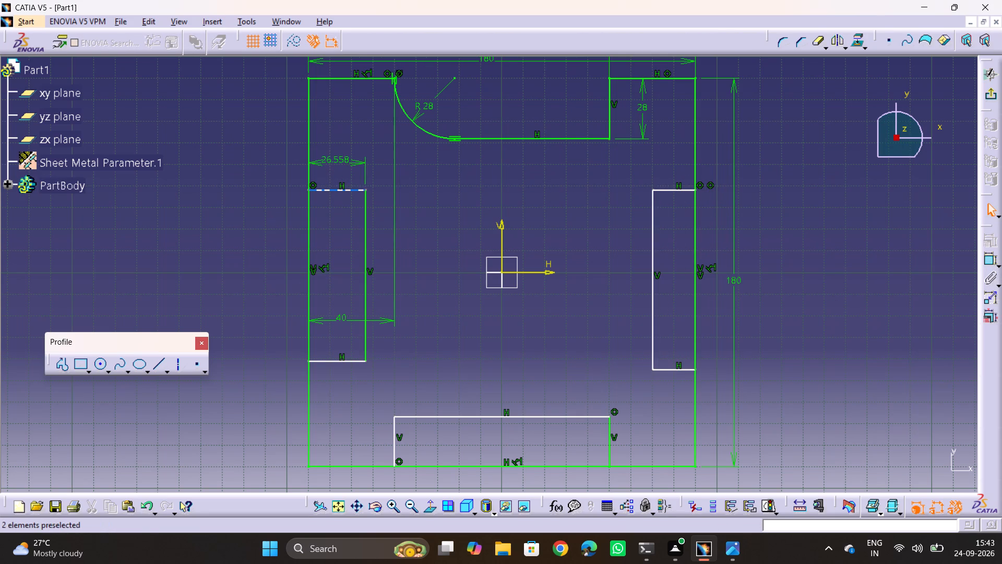
click(336, 162)
click(336, 162)
text(28)
key(Return)
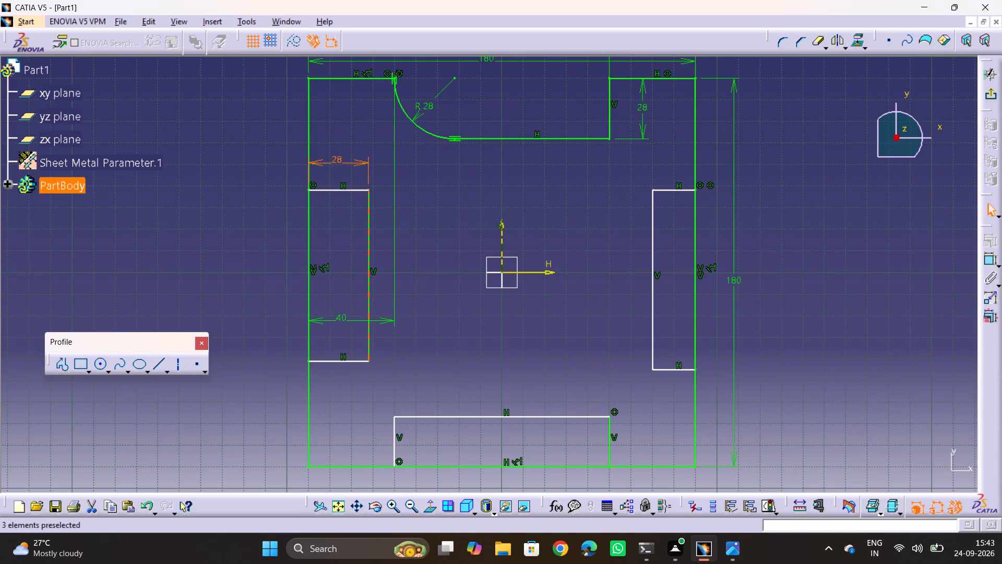
Add a height dimension to the inner vertical side of the left notch rectangle.
click(371, 292)
double_click(989, 263)
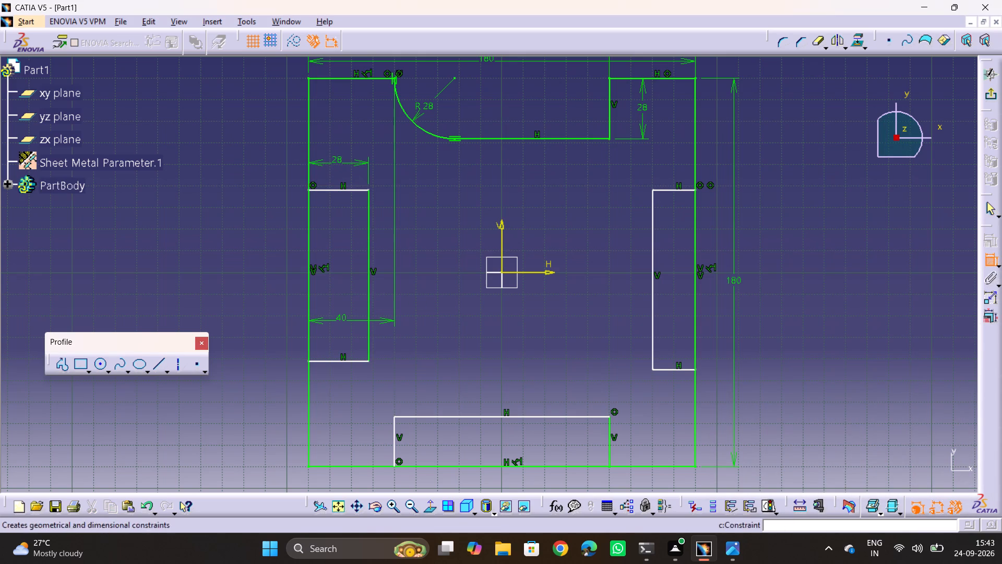
click(369, 294)
click(423, 288)
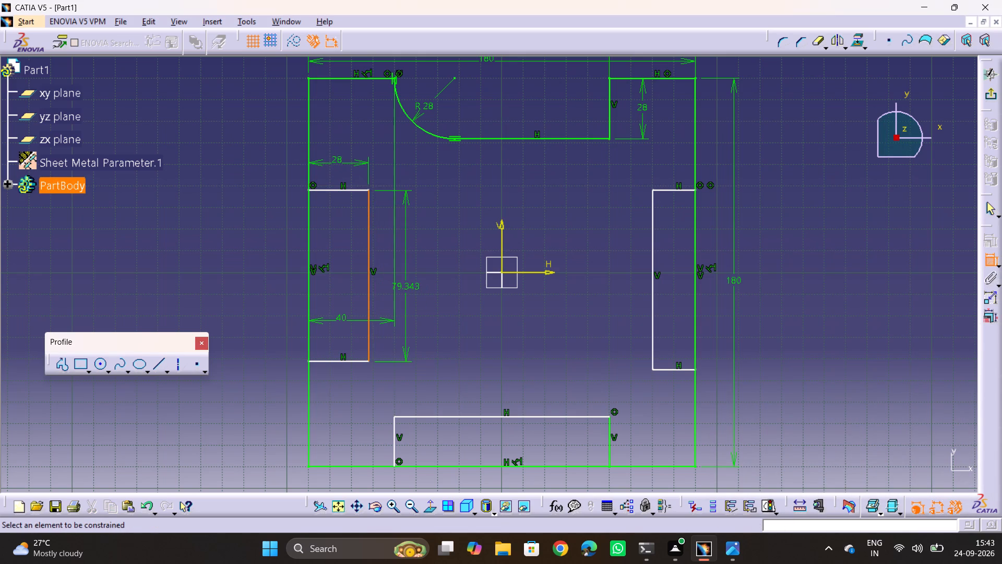
double_click(412, 285)
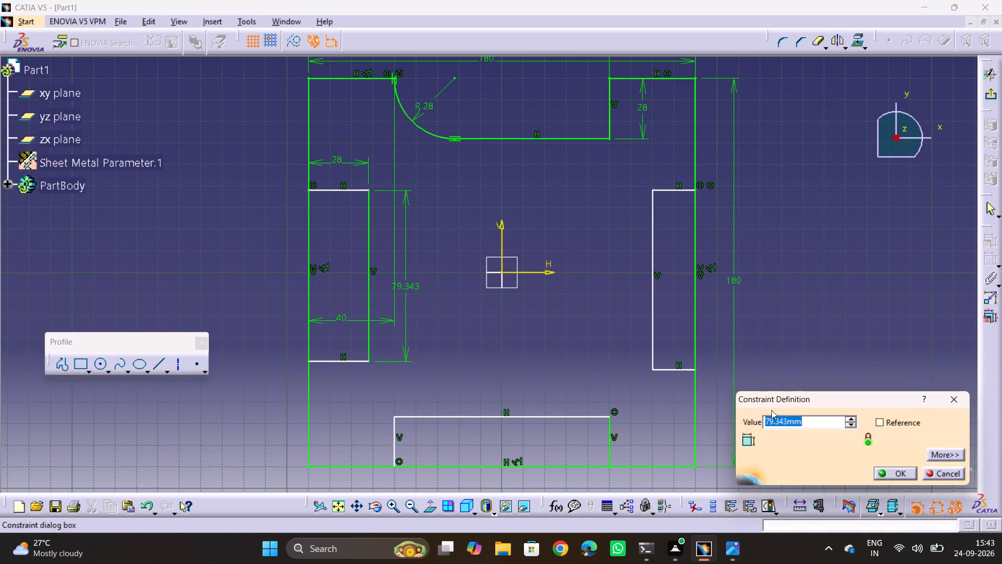
click(884, 471)
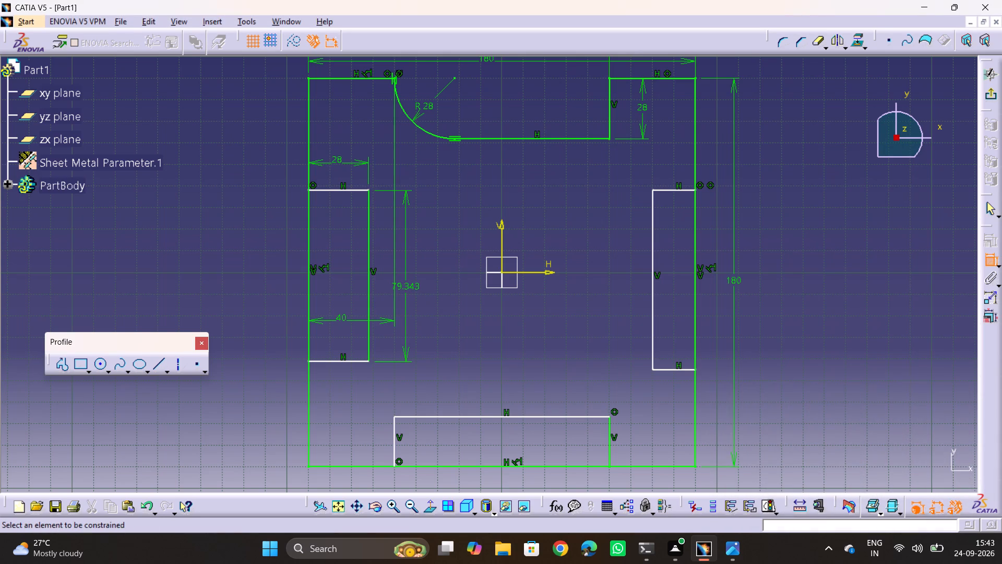
Dimension the distance between the square's upper edge and the left notch's upper side, setting it to 40 mm.
middle_drag(459, 233, 538, 279)
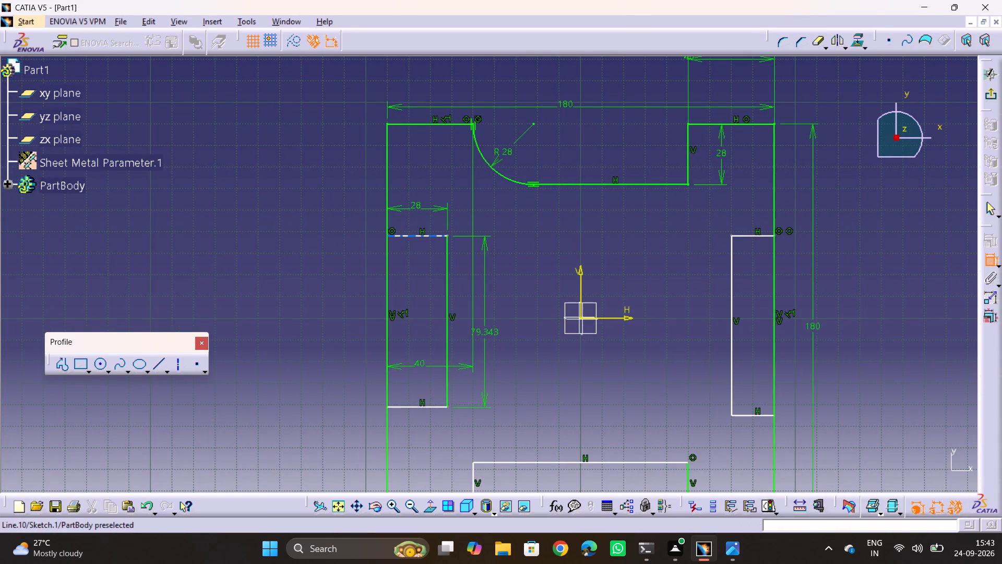
click(410, 236)
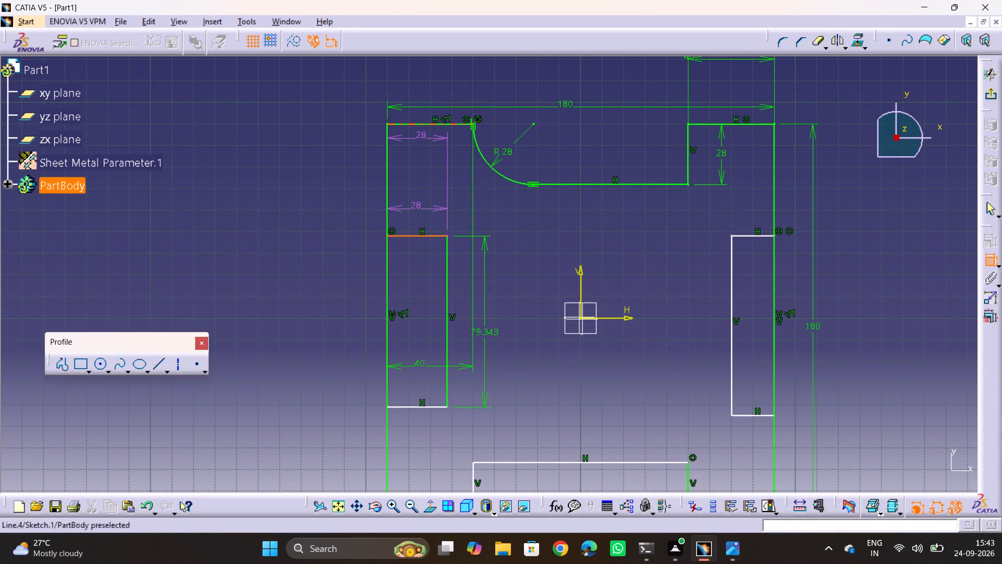
click(425, 126)
click(329, 160)
double_click(329, 160)
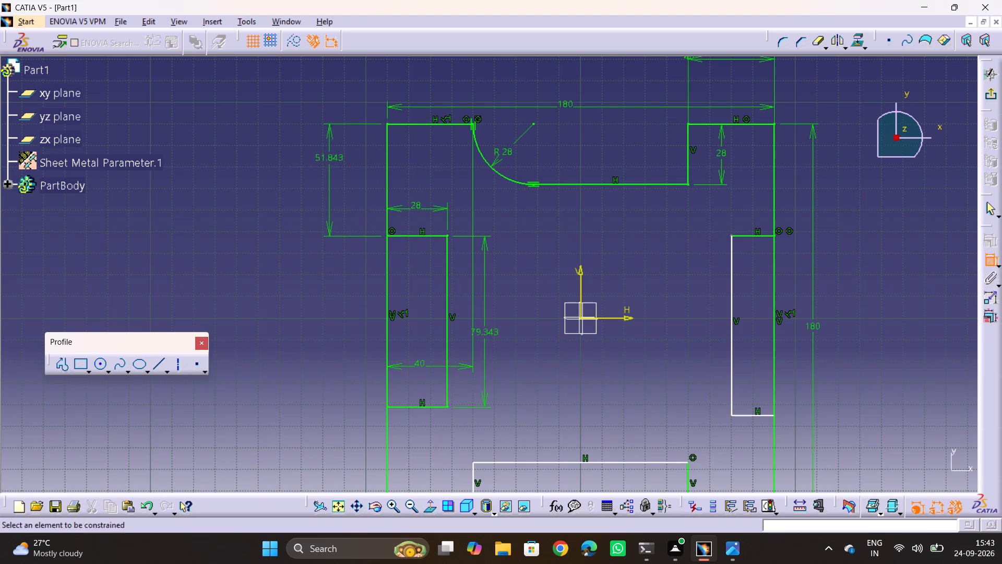
text(40)
key(Return)
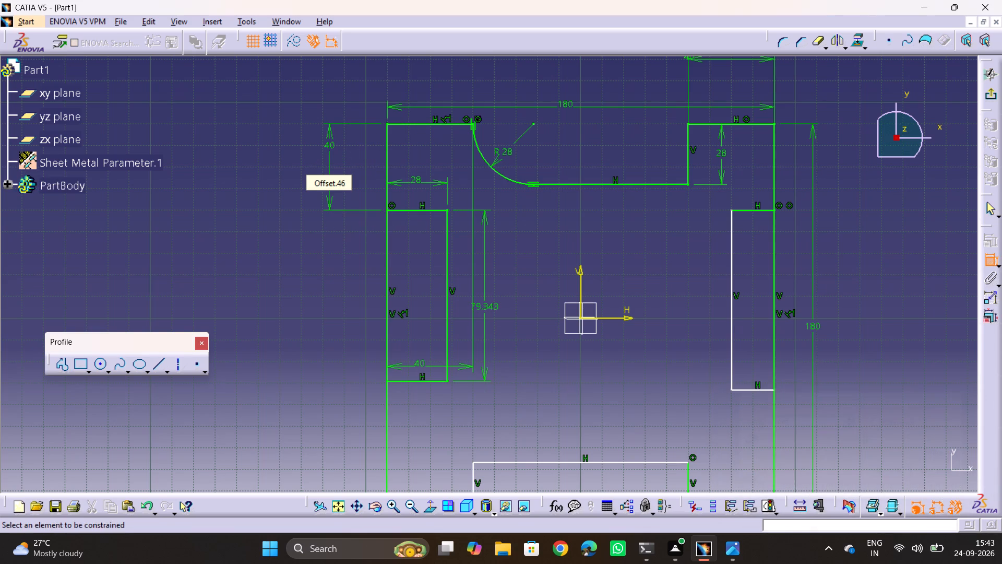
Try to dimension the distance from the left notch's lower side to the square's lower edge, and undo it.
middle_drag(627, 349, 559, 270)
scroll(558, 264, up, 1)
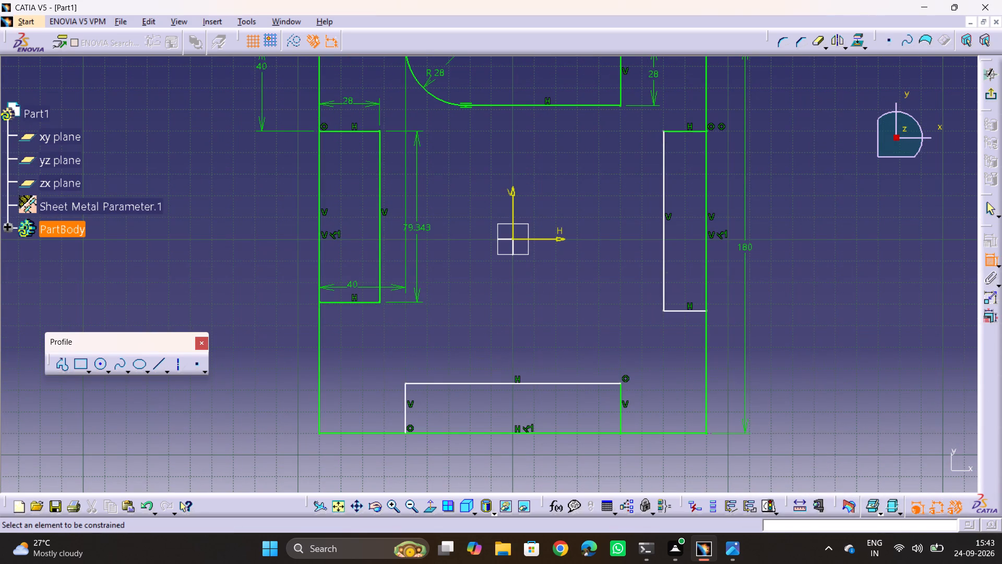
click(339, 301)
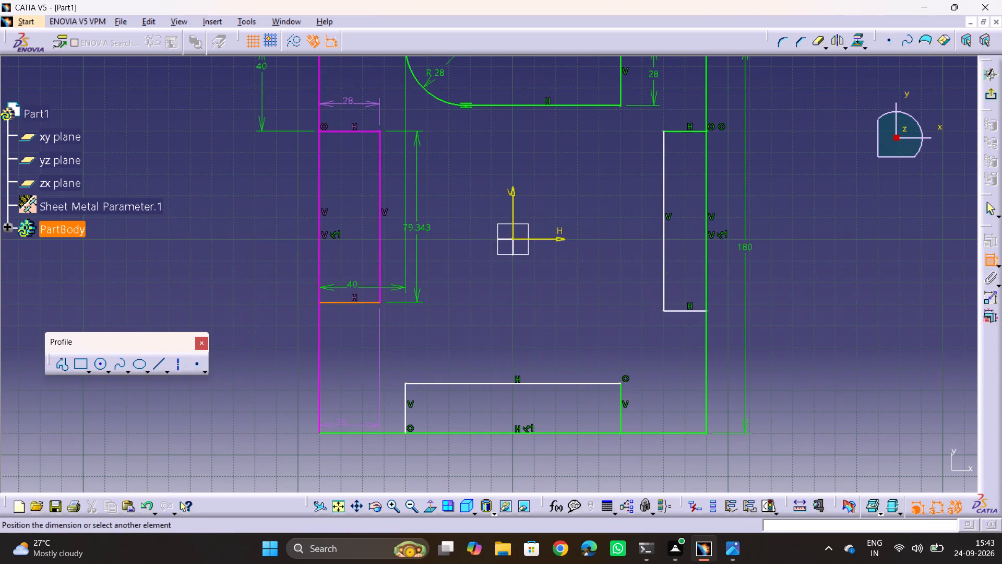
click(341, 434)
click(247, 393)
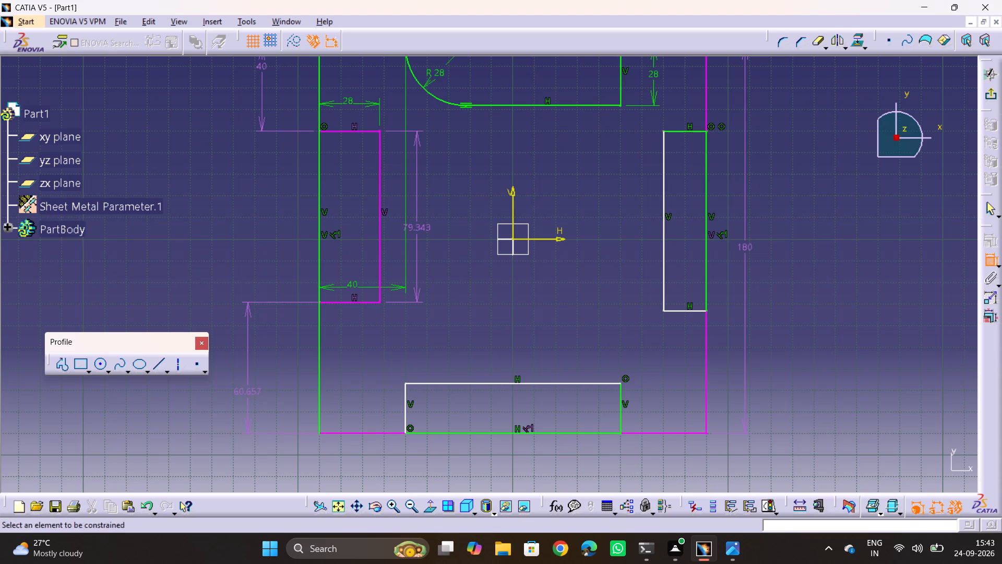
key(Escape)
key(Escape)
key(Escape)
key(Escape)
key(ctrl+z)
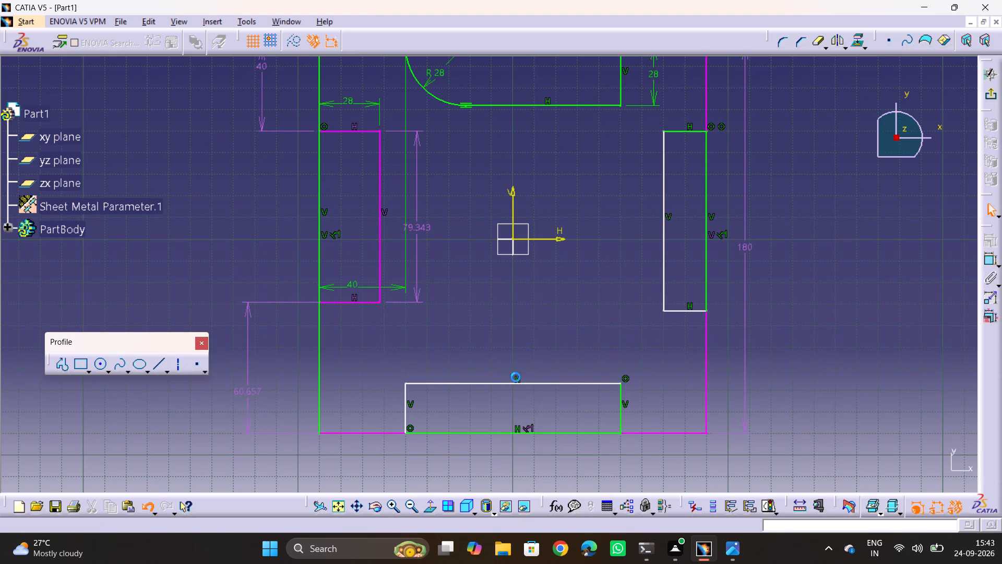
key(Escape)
Set the distance between the square's upper edge and the left notch's upper side to 40 mm.
double_click(258, 74)
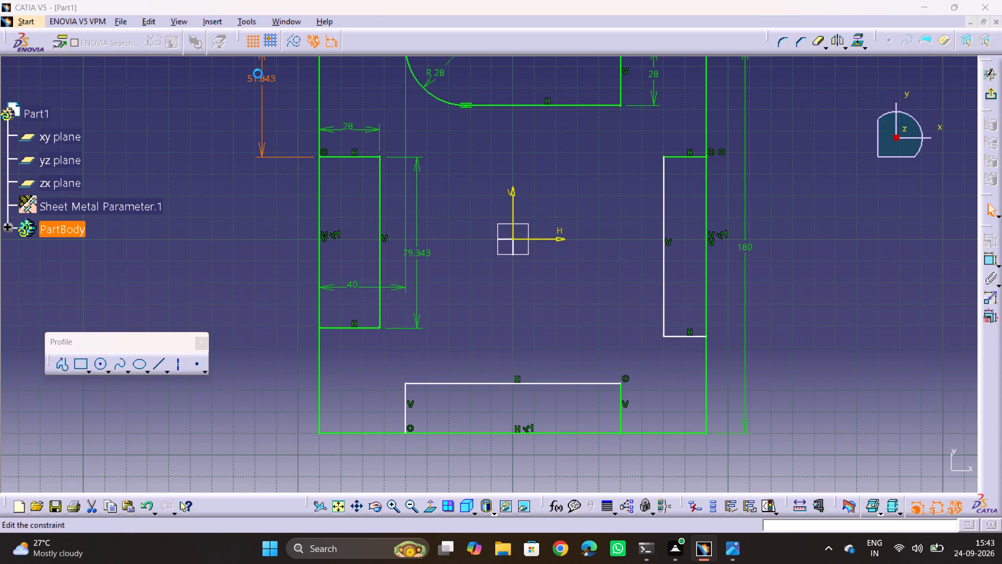
text(40)
key(Return)
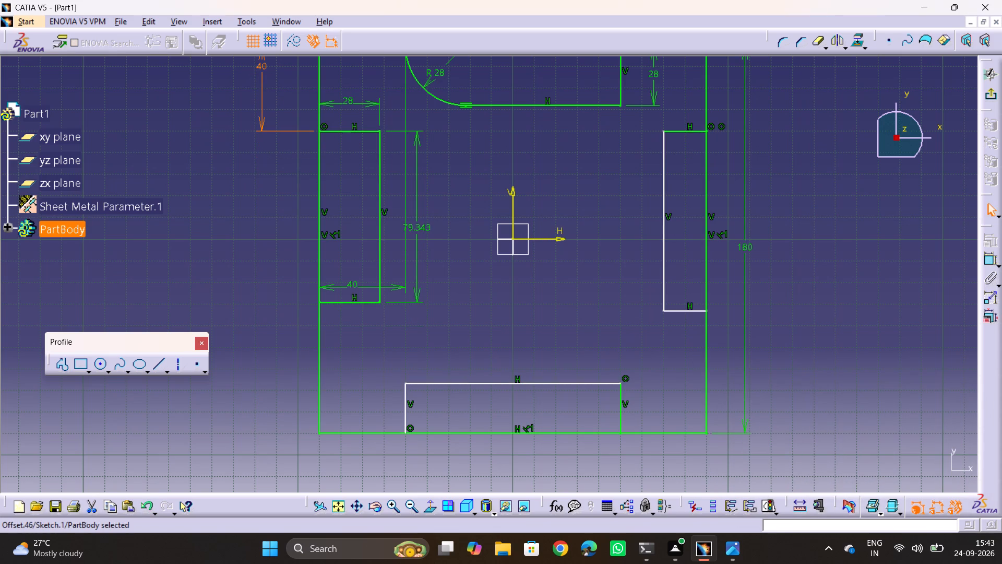
click(862, 271)
Set the height of the left notch rectangle to 100 mm.
middle_drag(805, 249, 835, 309)
middle_drag(791, 241, 794, 261)
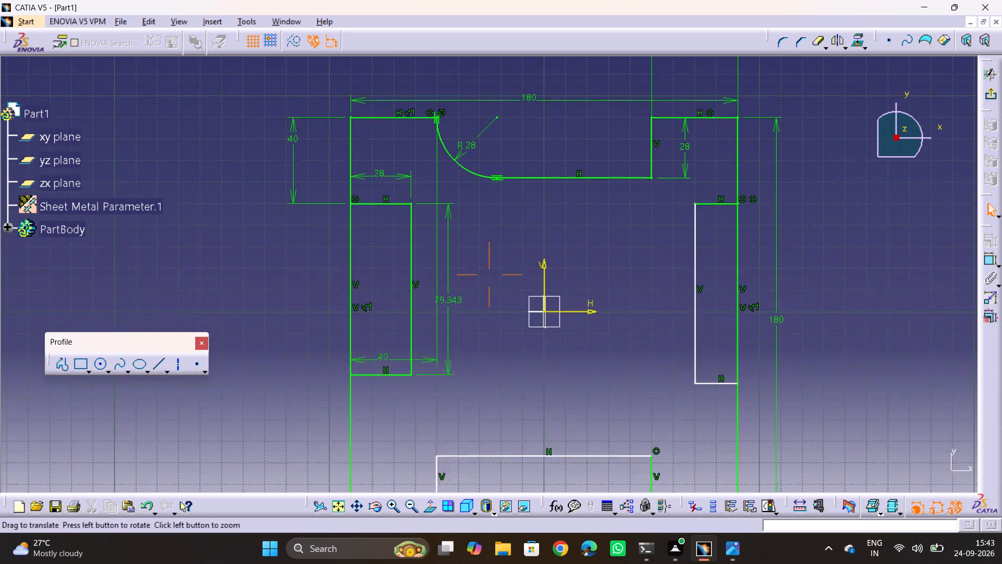
middle_drag(794, 261, 794, 261)
double_click(457, 308)
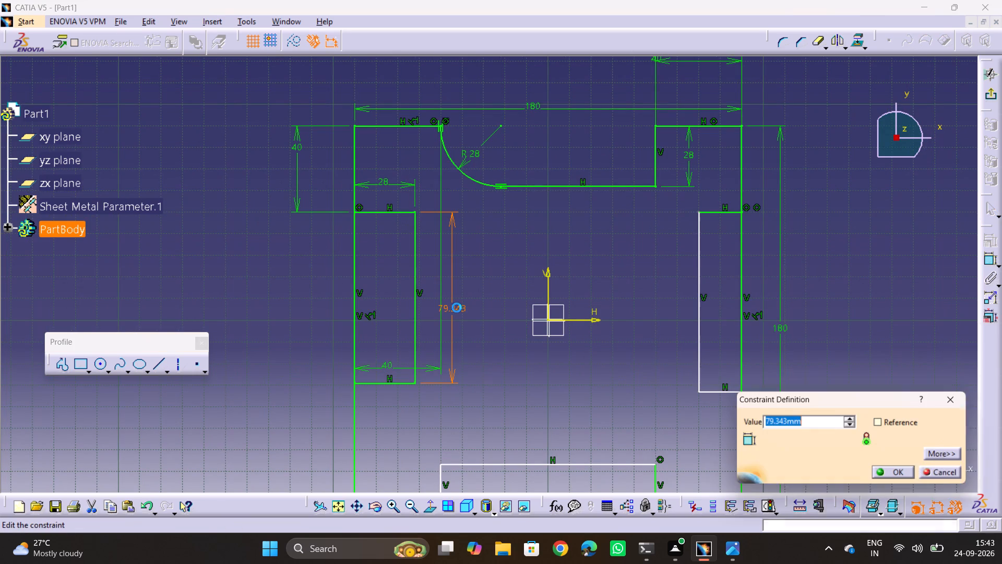
text(100)
key(Return)
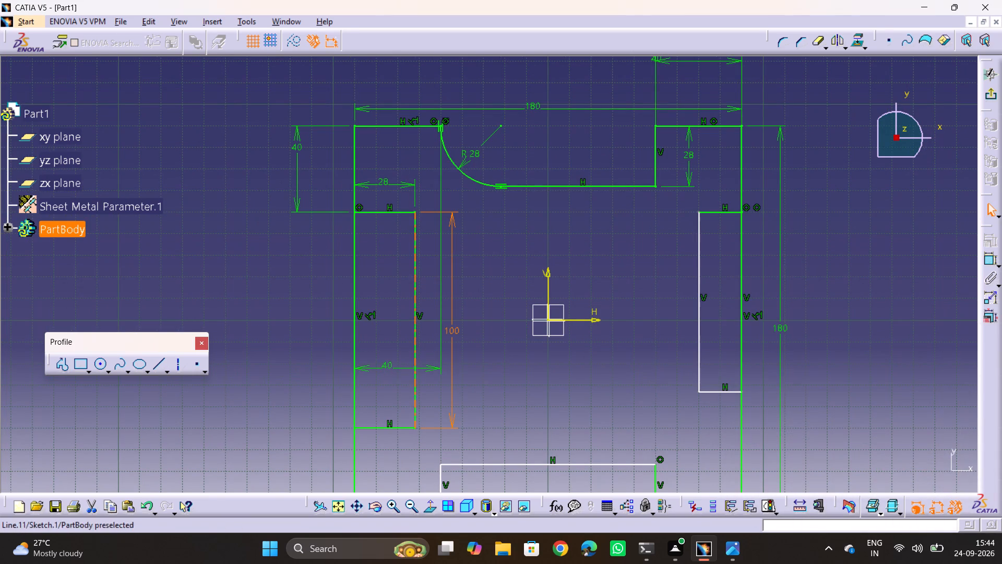
click(840, 319)
middle_drag(886, 351, 843, 332)
key(Escape)
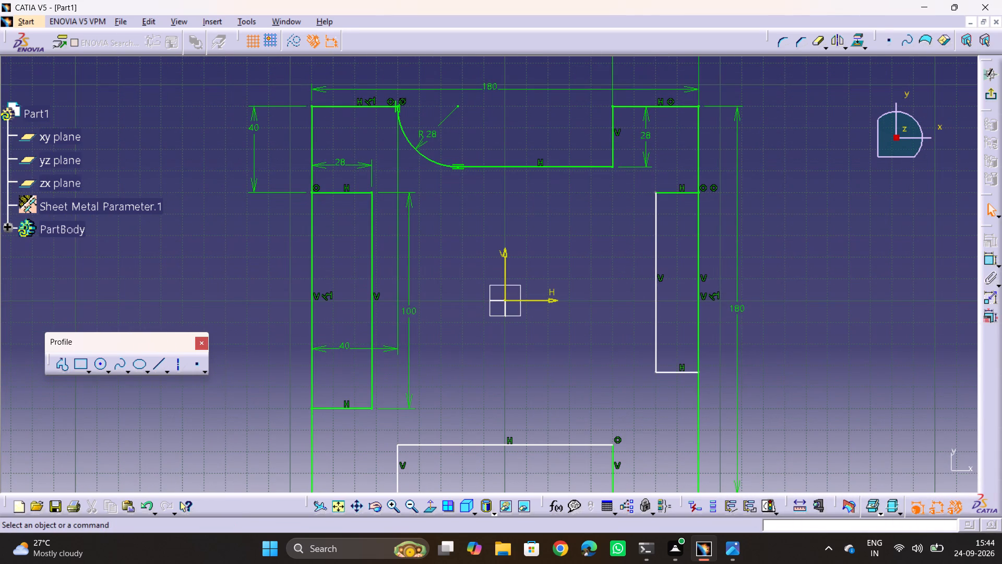
key(Escape)
key(Escape)
Dimension the right notch rectangle's height on its inner vertical side and set it to 100 mm.
middle_drag(834, 336, 834, 304)
click(991, 264)
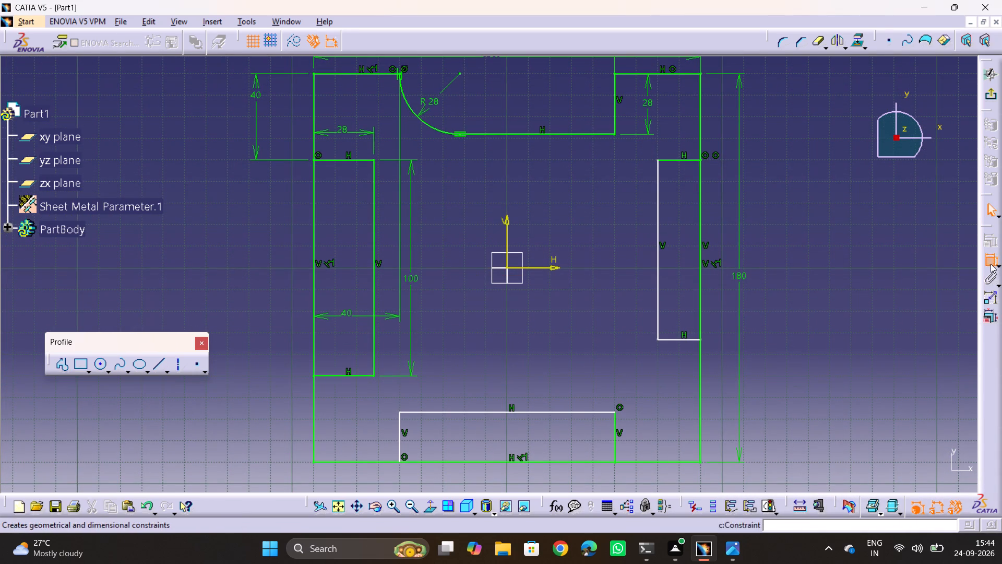
click(655, 275)
click(623, 271)
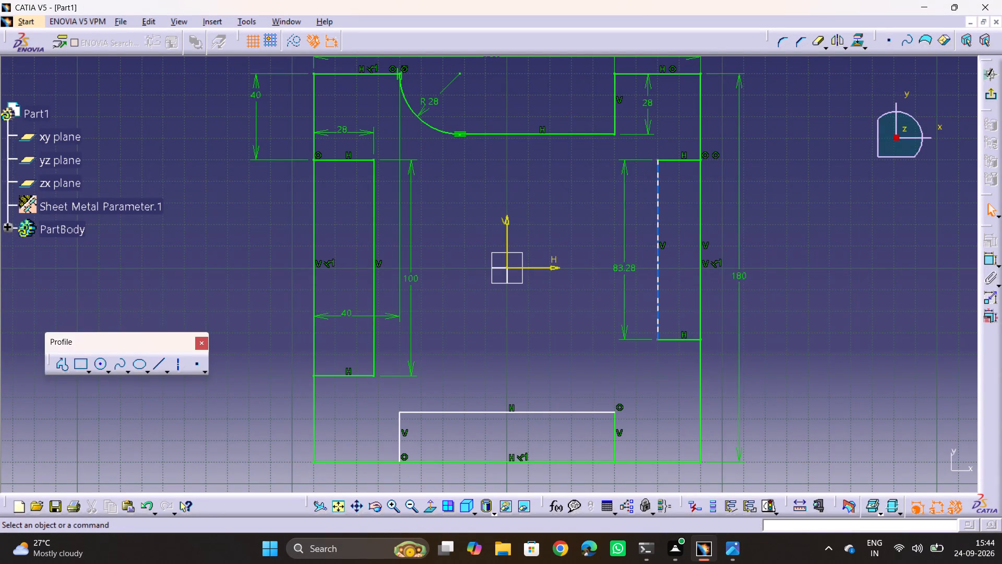
double_click(630, 267)
text(100)
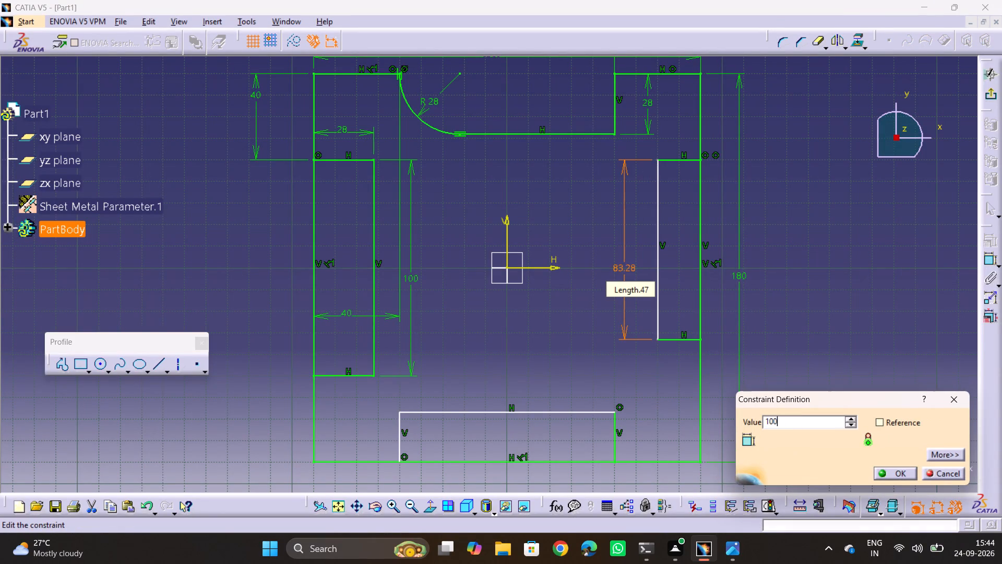
key(Return)
click(819, 232)
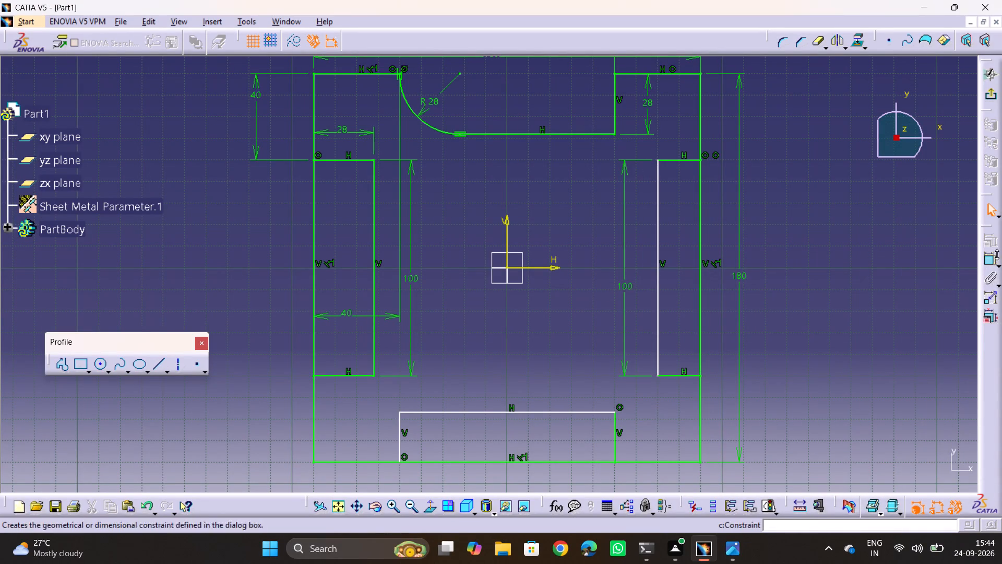
Dimension the right notch rectangle's width on its upper side and set it to 28 mm.
click(989, 256)
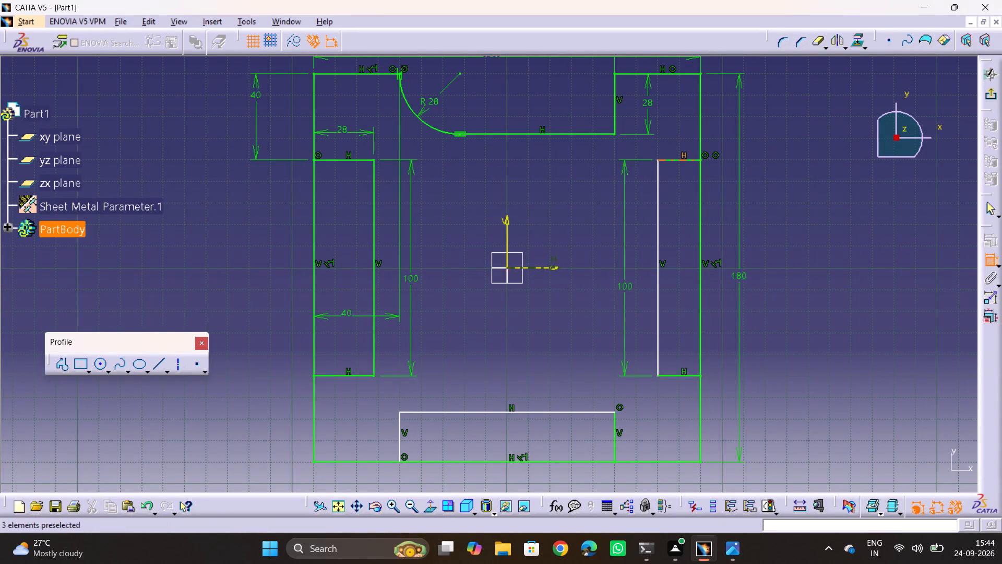
click(684, 156)
click(671, 161)
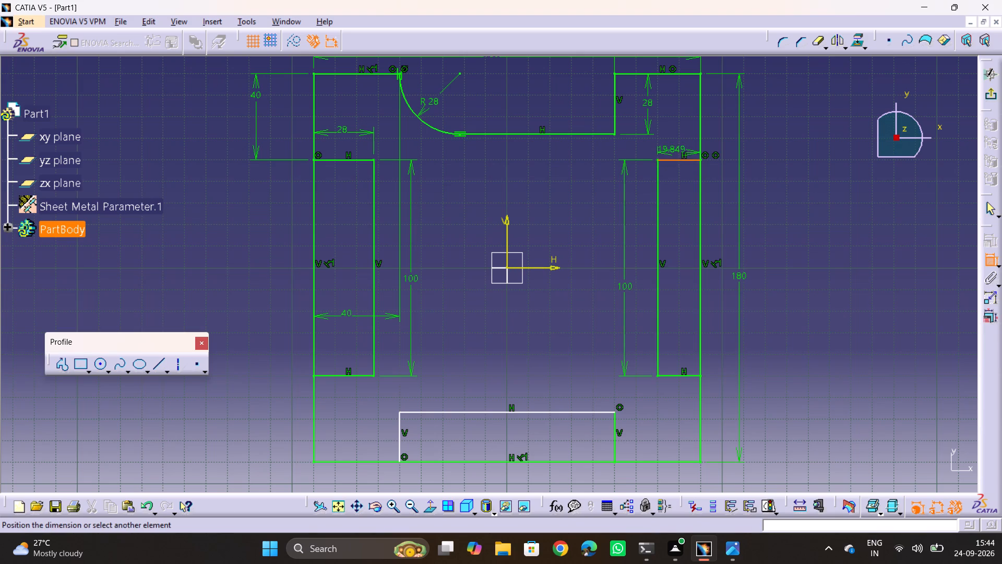
click(671, 146)
double_click(672, 143)
text(28)
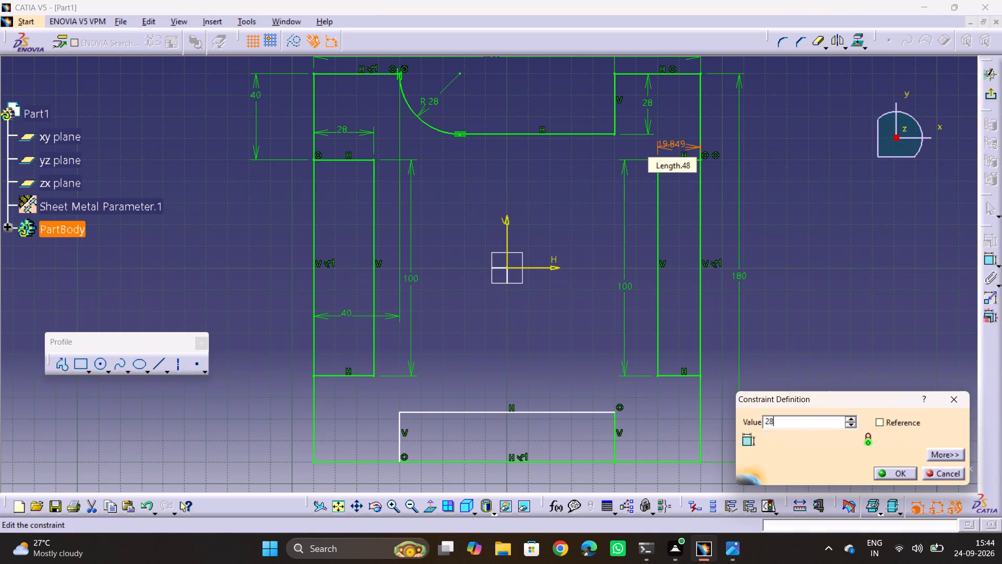
key(Return)
drag(803, 278, 809, 279)
middle_drag(825, 298, 805, 278)
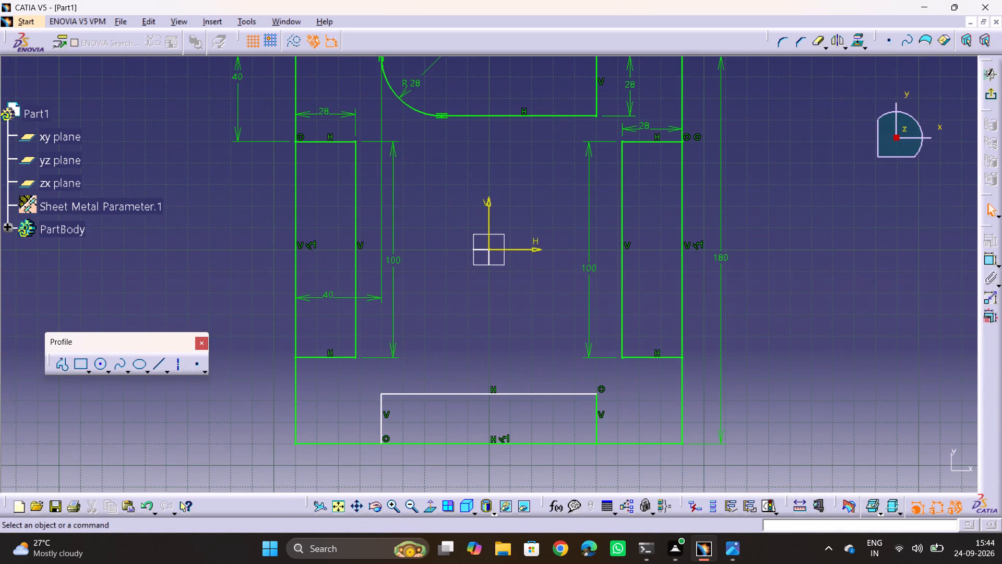
key(Escape)
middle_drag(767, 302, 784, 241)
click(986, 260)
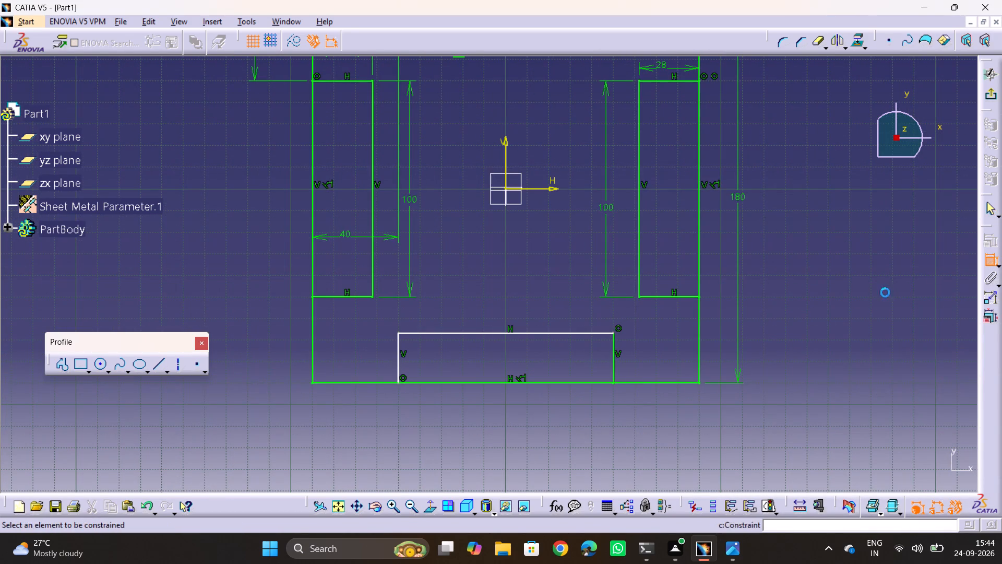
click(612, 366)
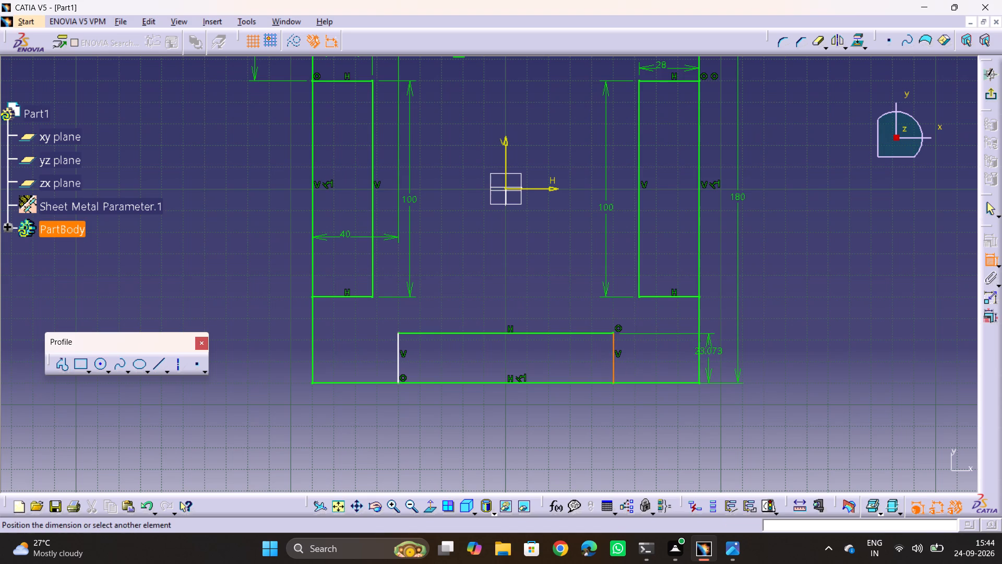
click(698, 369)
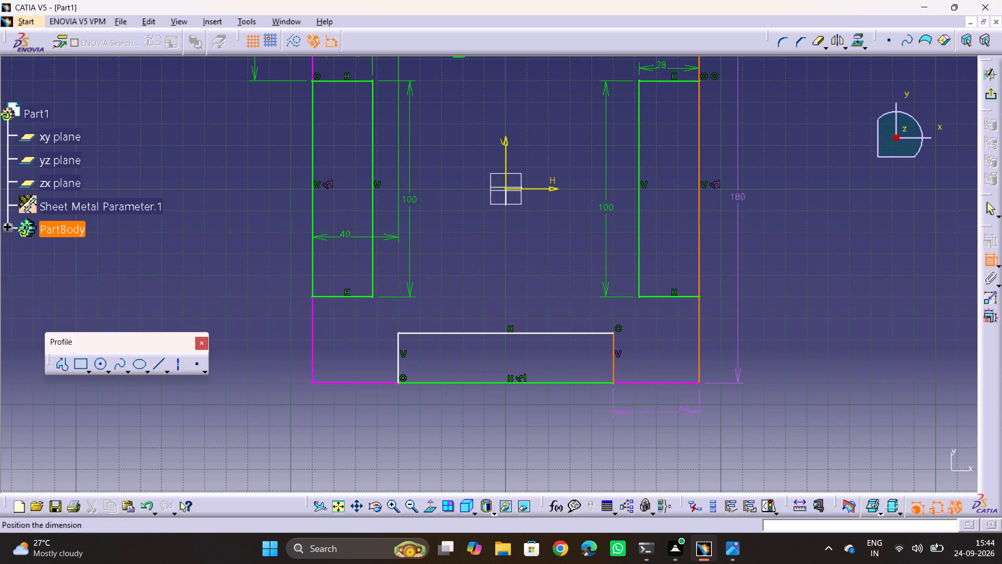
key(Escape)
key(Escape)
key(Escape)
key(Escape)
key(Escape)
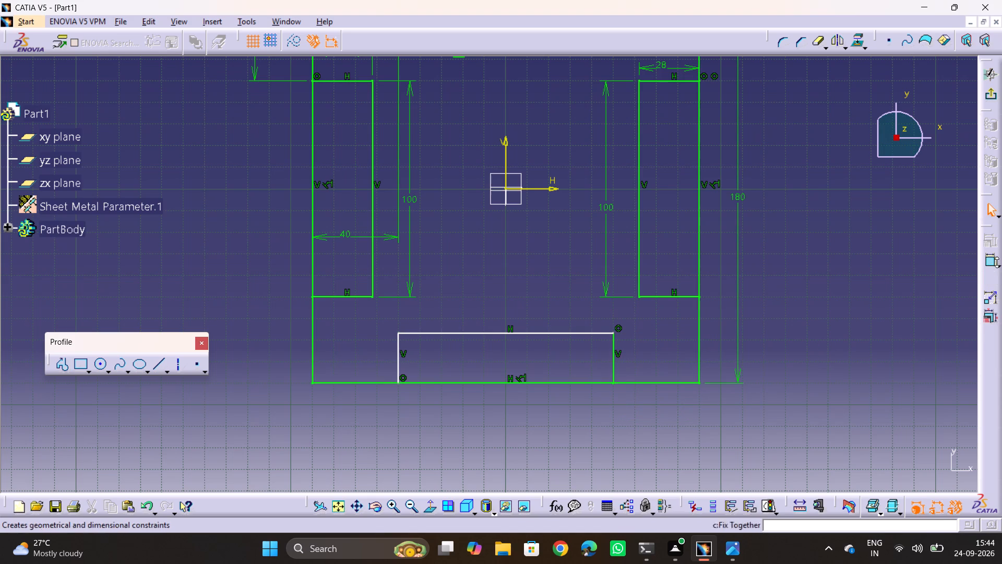
Add a width dimension to the upper horizontal side of the lower notch rectangle.
click(994, 259)
click(523, 330)
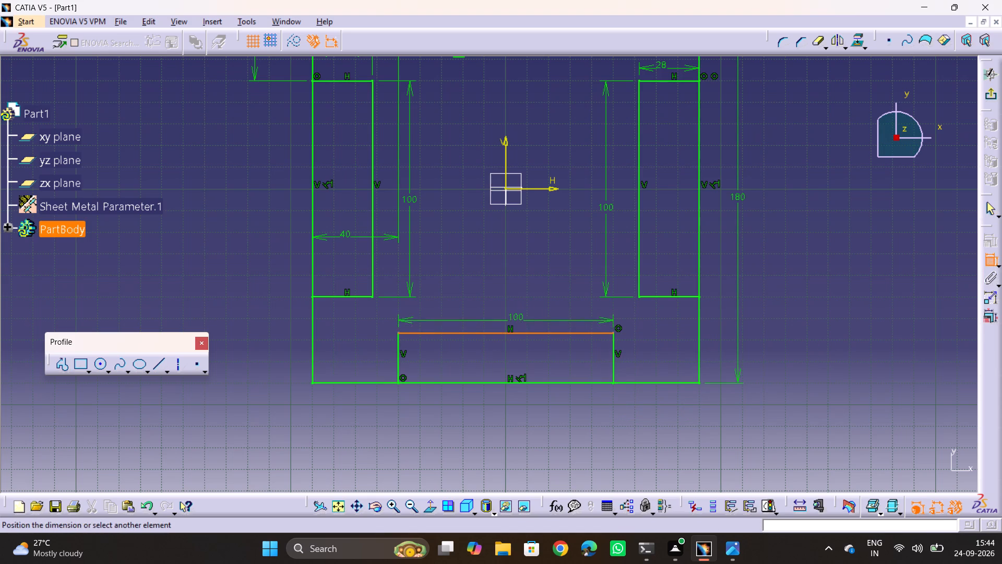
click(512, 313)
Dimension the lower notch rectangle's height on its right vertical side and set it to 28 mm.
click(987, 262)
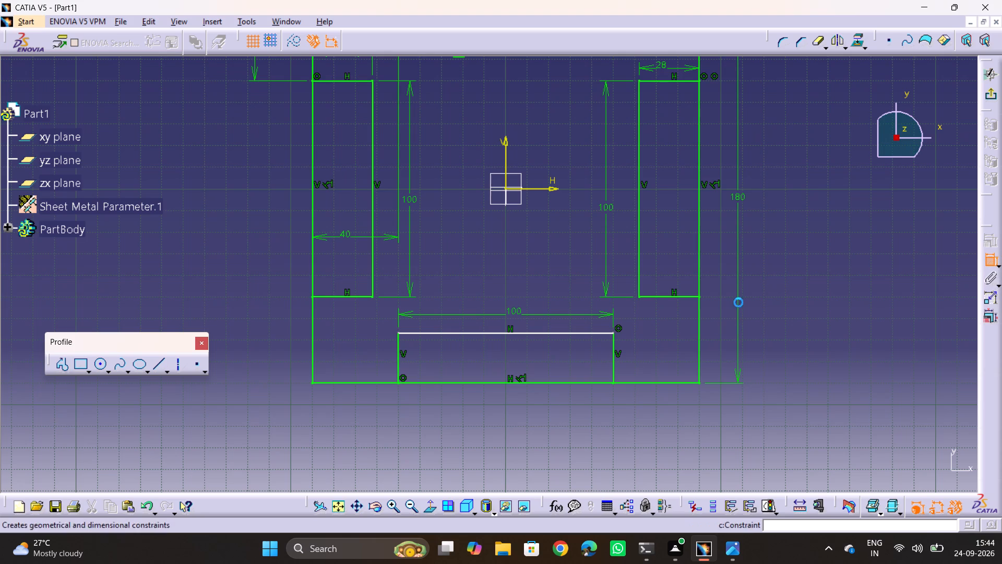
click(617, 356)
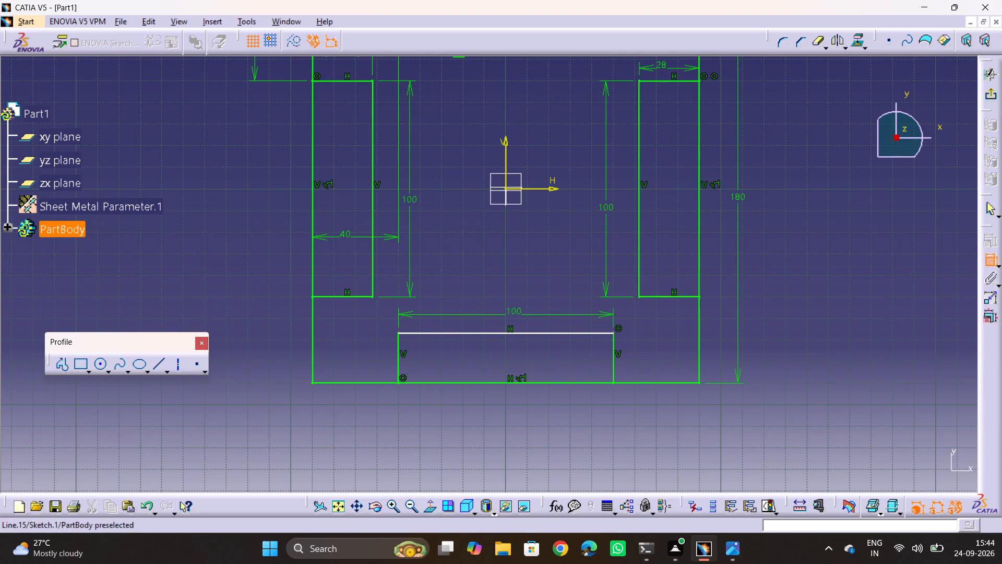
click(611, 369)
click(641, 362)
double_click(645, 361)
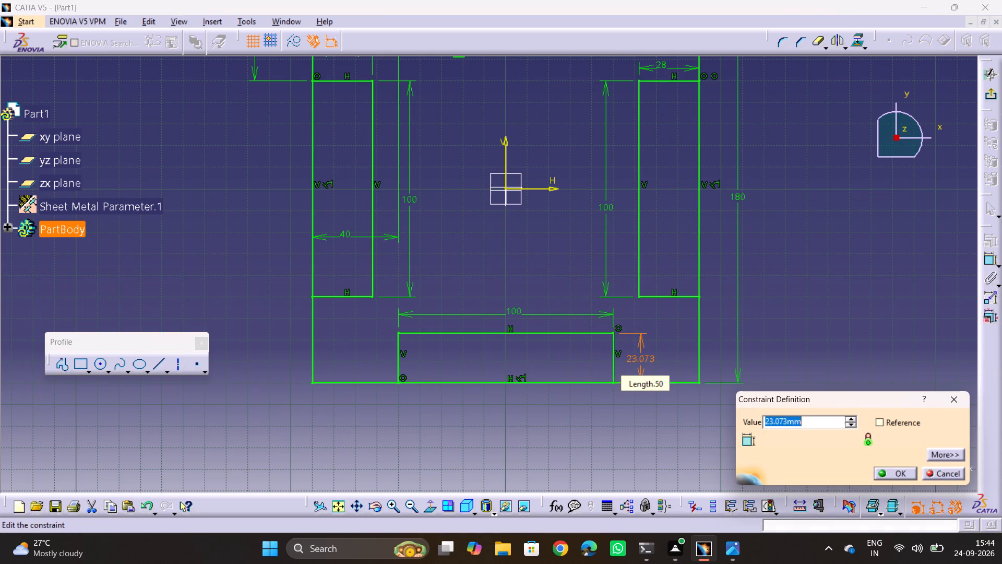
text(28)
key(Return)
click(758, 301)
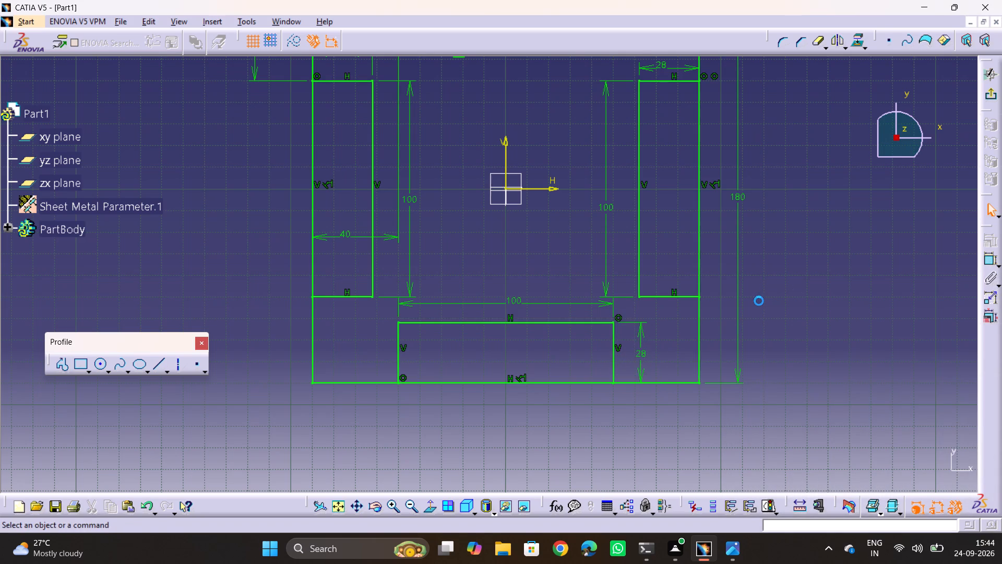
Quick Trim the square's outline segments across the openings of the right, left and lower notches, converting the length constraint to a distance.
middle_drag(806, 261, 811, 307)
key(Escape)
key(Escape)
middle_drag(784, 260, 784, 316)
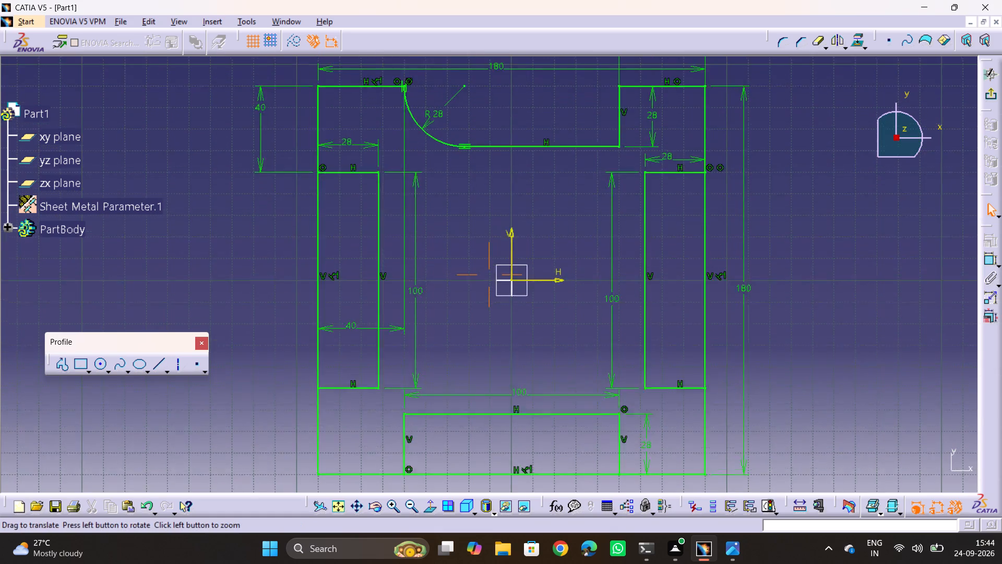
middle_drag(784, 316, 782, 359)
middle_drag(794, 344, 789, 307)
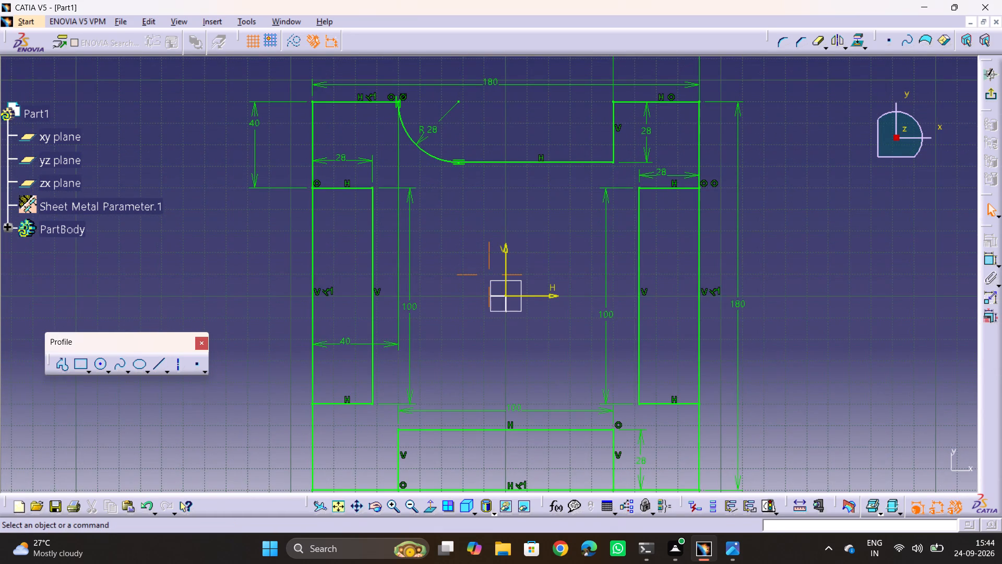
double_click(814, 43)
middle_drag(756, 287, 758, 242)
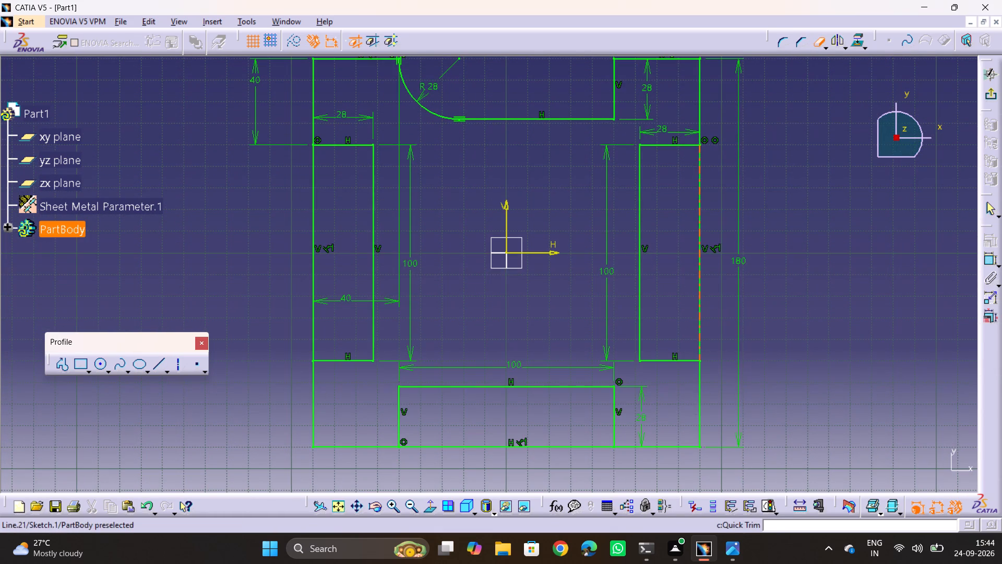
click(701, 268)
click(699, 300)
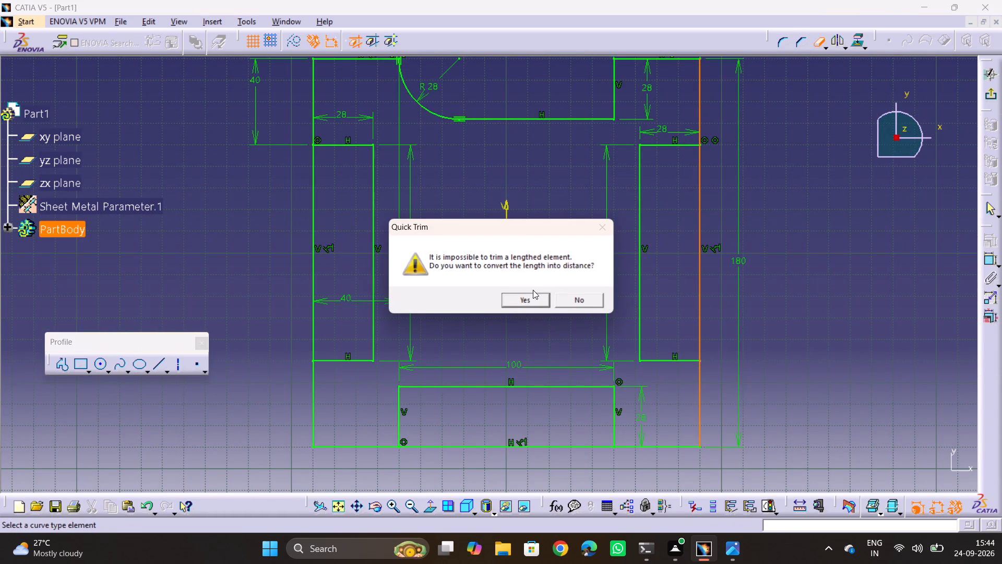
click(533, 290)
click(530, 296)
click(314, 262)
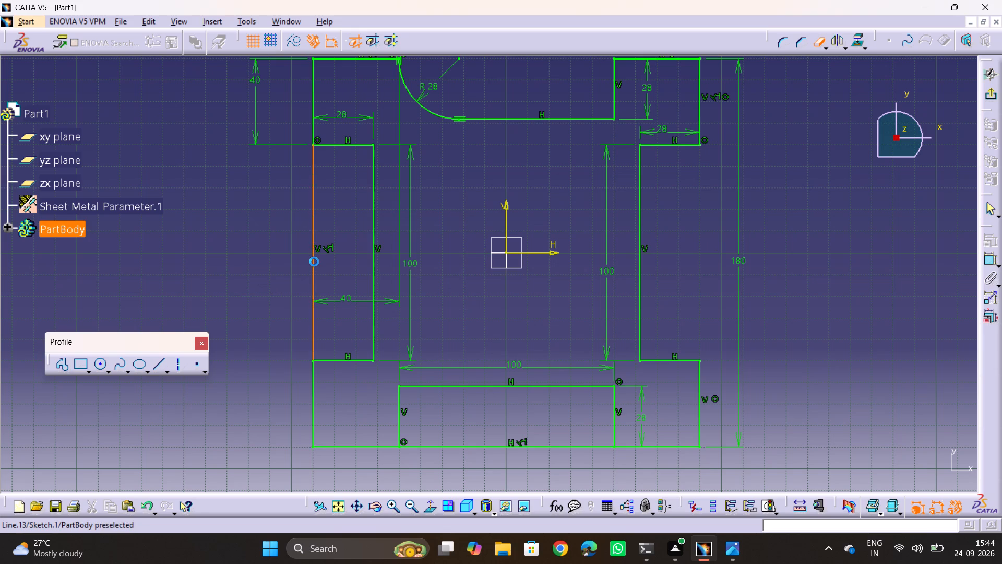
click(314, 262)
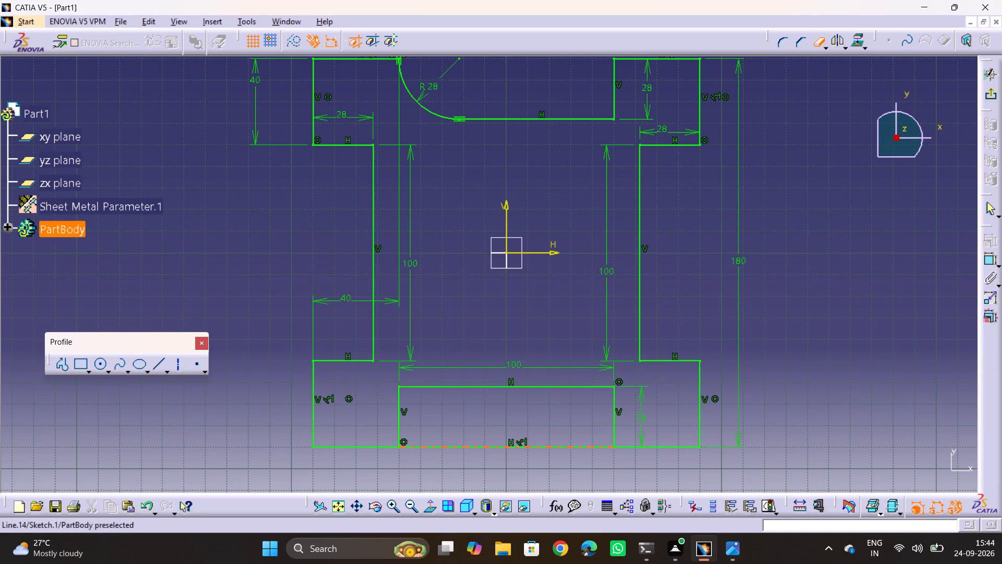
click(481, 450)
click(486, 448)
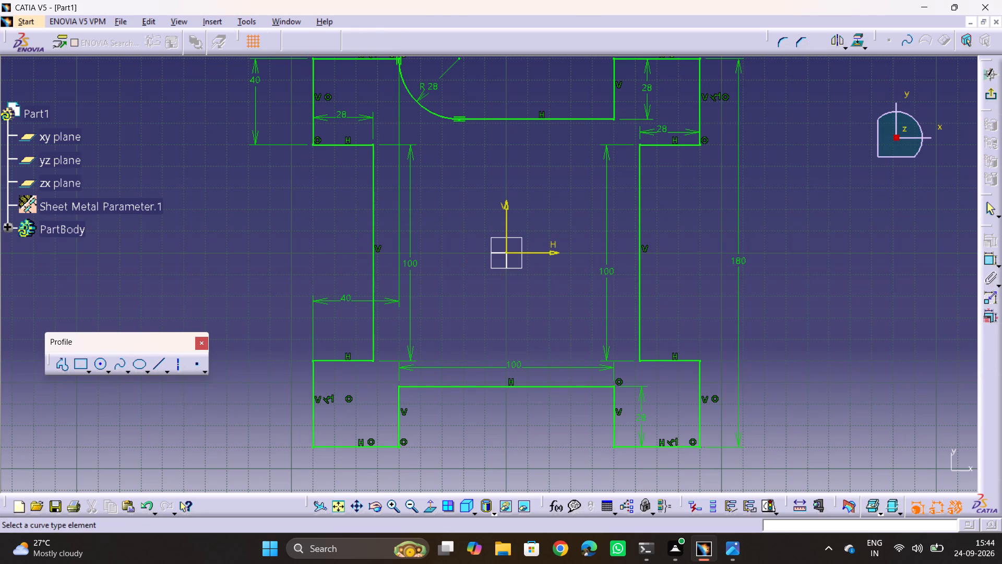
key(Escape)
key(Escape)
key(Escape)
Add a corner at the lower notch's upper-right inner corner, converting lengths to distances, and set its radius to 28 mm.
key(alt+Tab)
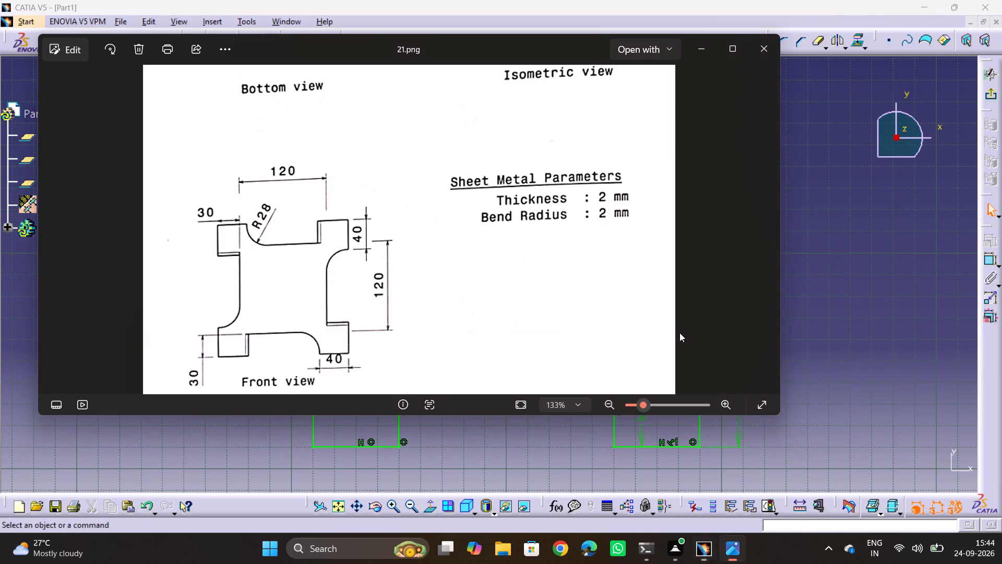
key(alt+Tab)
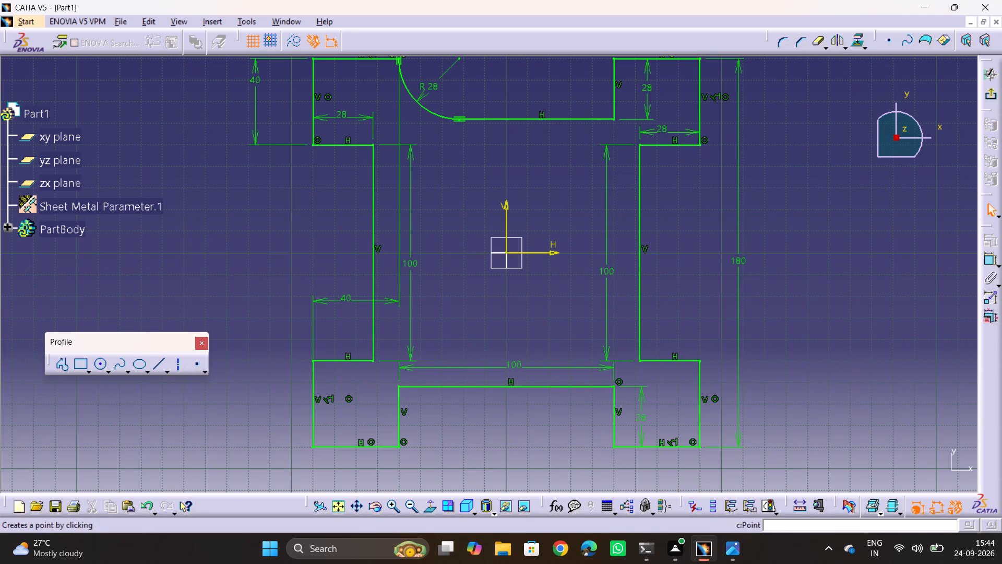
click(785, 39)
click(597, 384)
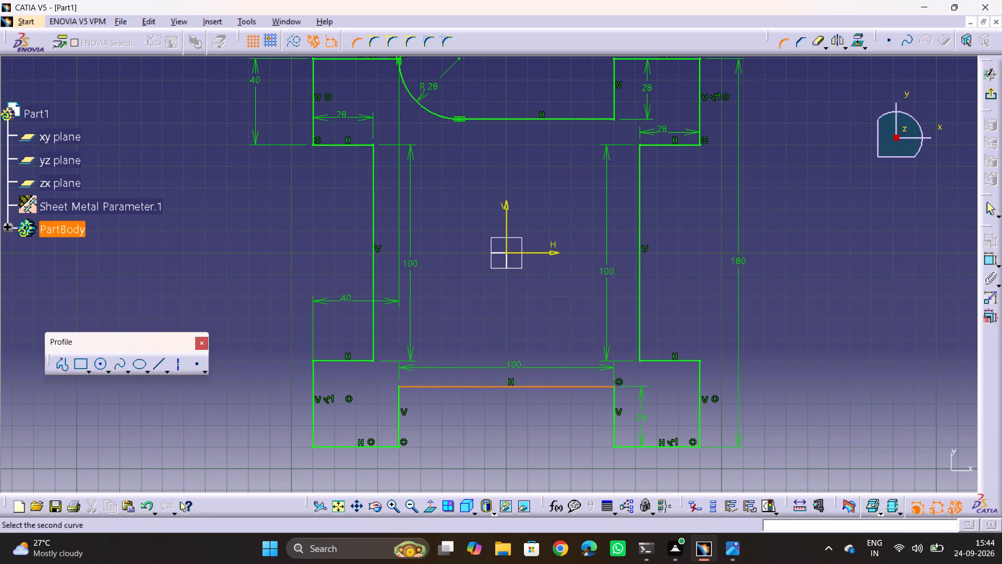
click(616, 413)
click(597, 412)
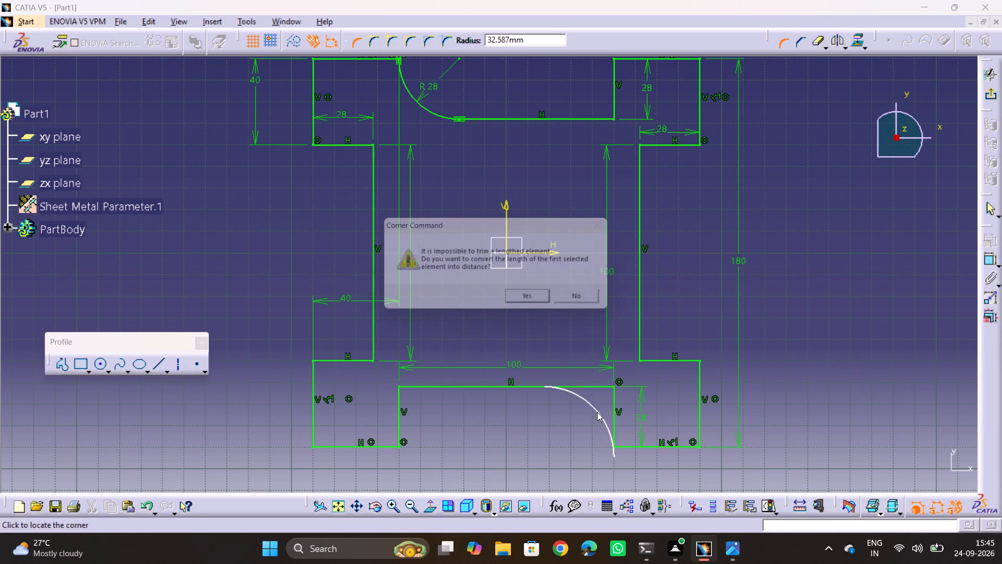
click(547, 301)
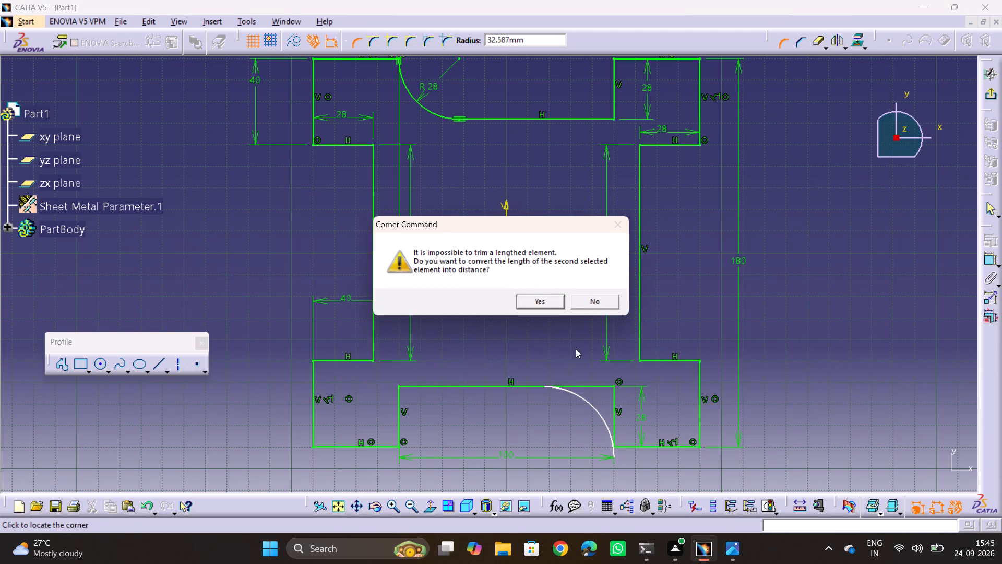
click(554, 299)
double_click(580, 420)
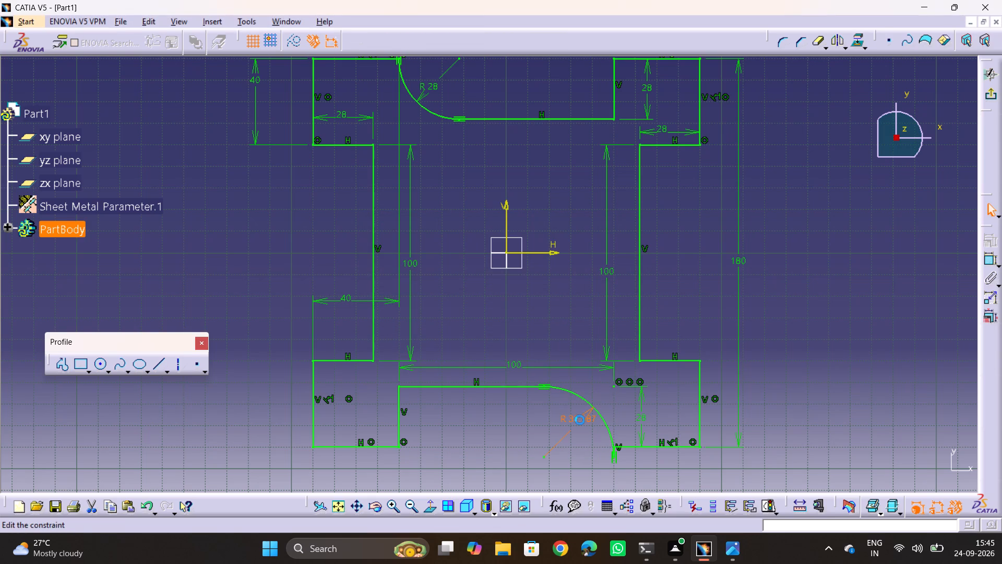
text(28)
key(Return)
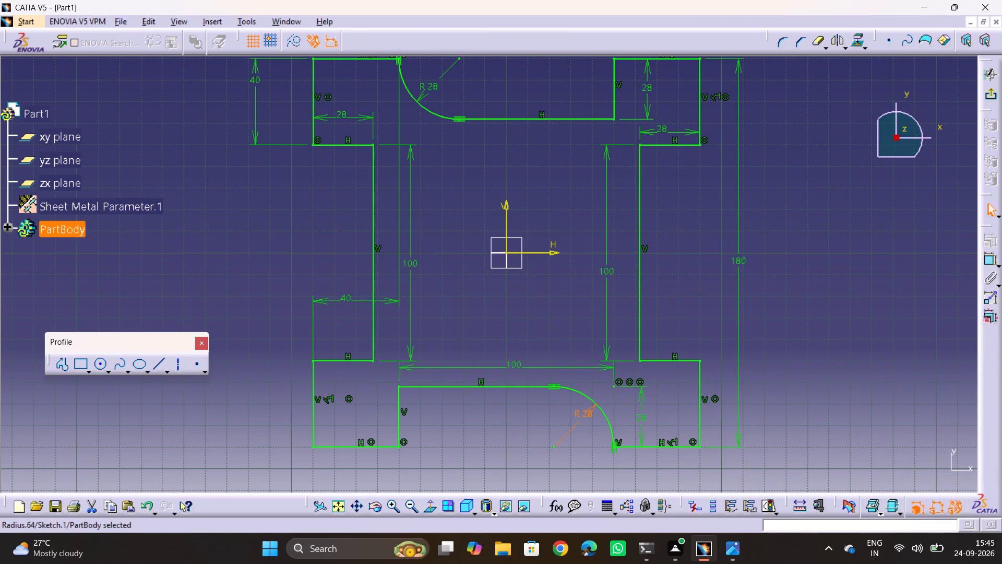
click(800, 316)
Add a corner at the right notch's upper inner corner, converting lengths to distances, and set its radius to 28 mm.
key(alt+Tab)
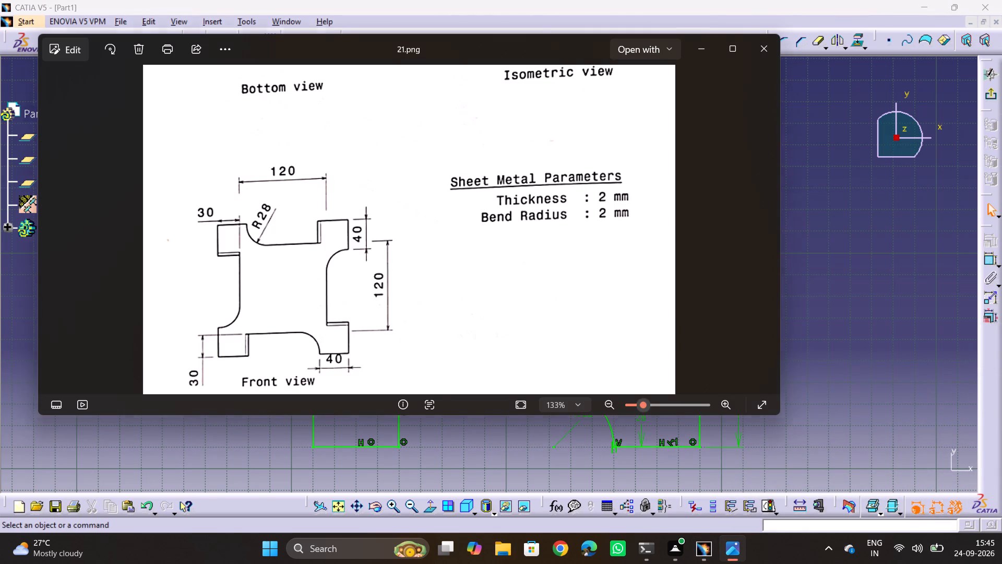
key(alt+Tab)
click(779, 45)
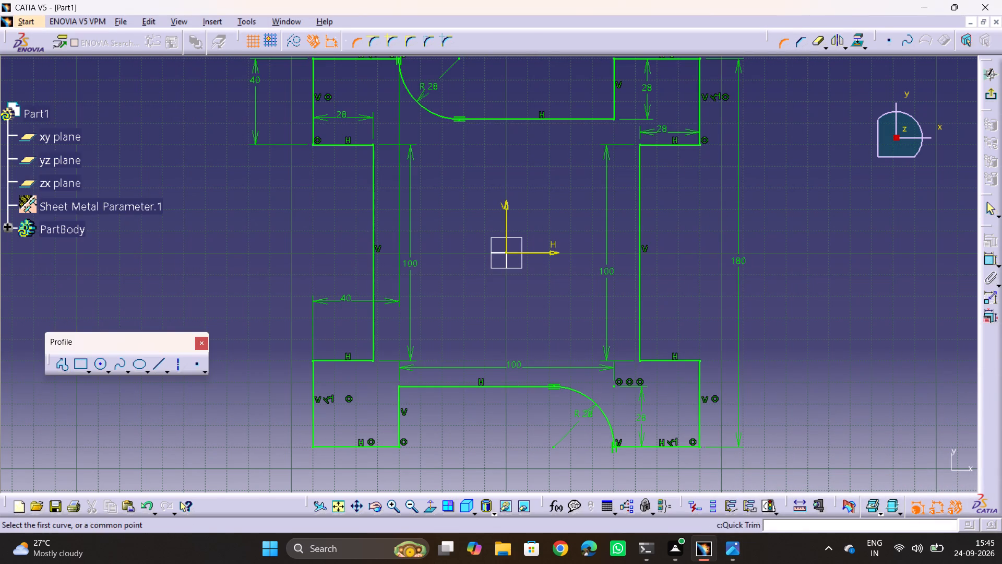
click(664, 146)
click(641, 189)
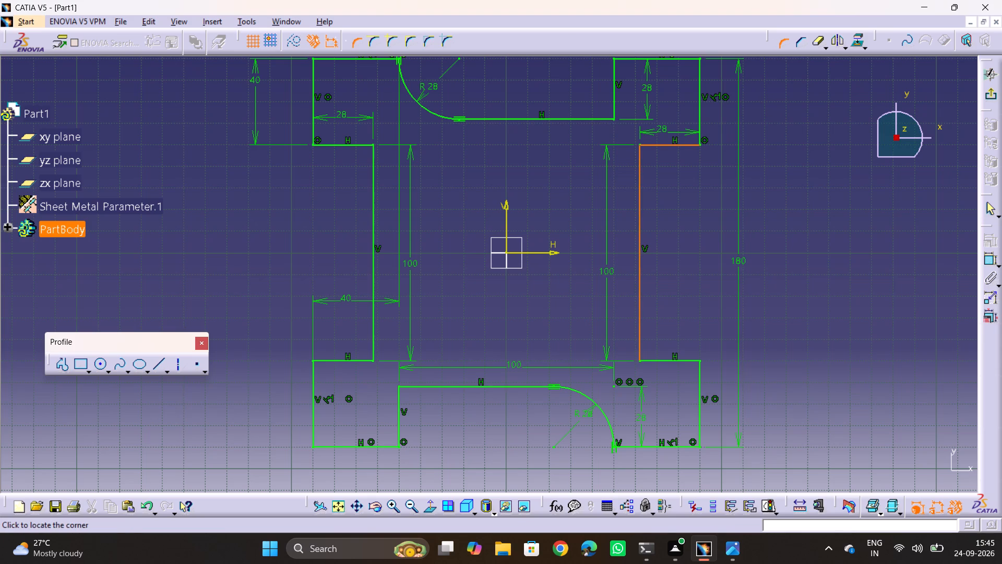
click(655, 174)
click(553, 307)
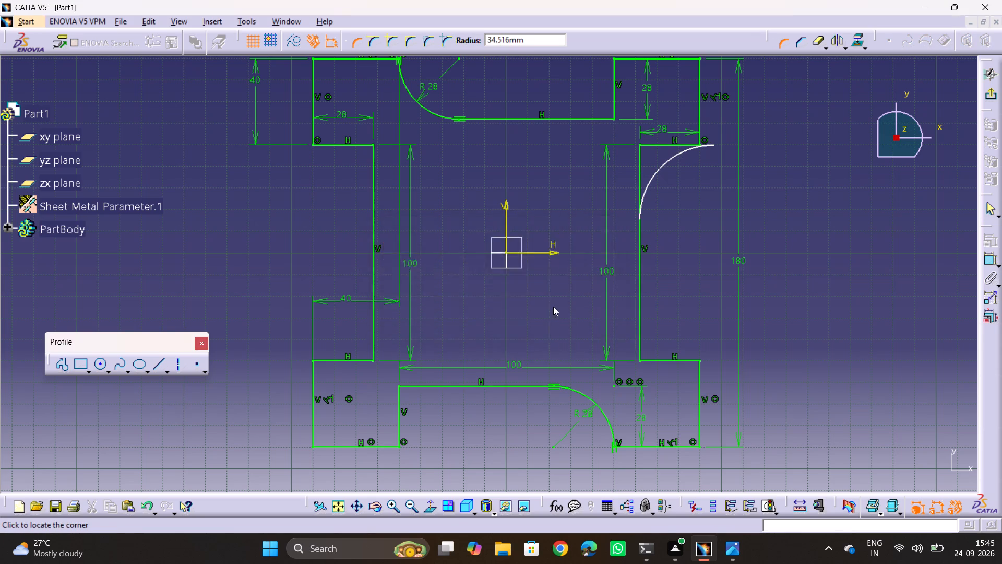
click(547, 299)
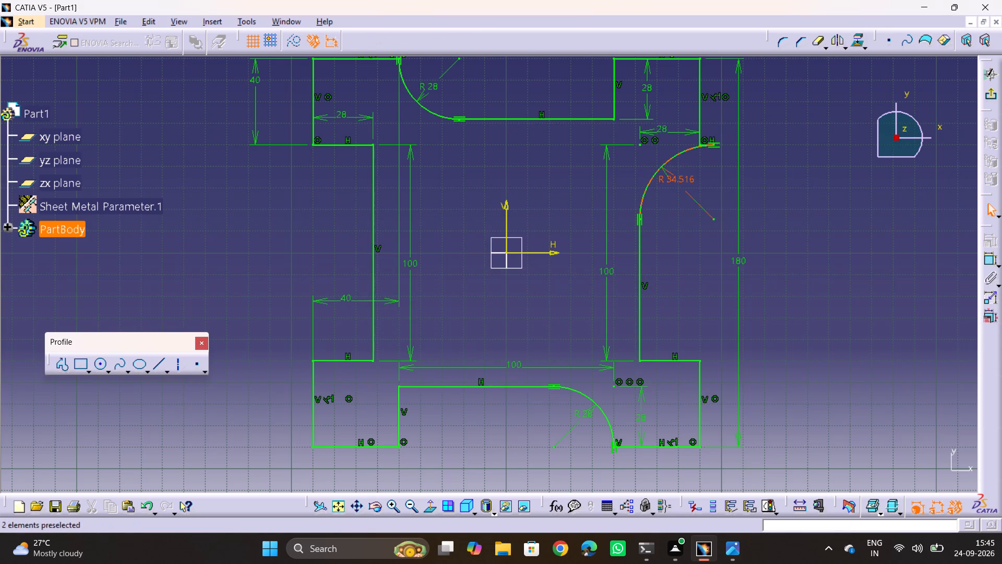
double_click(691, 175)
text(28)
key(Return)
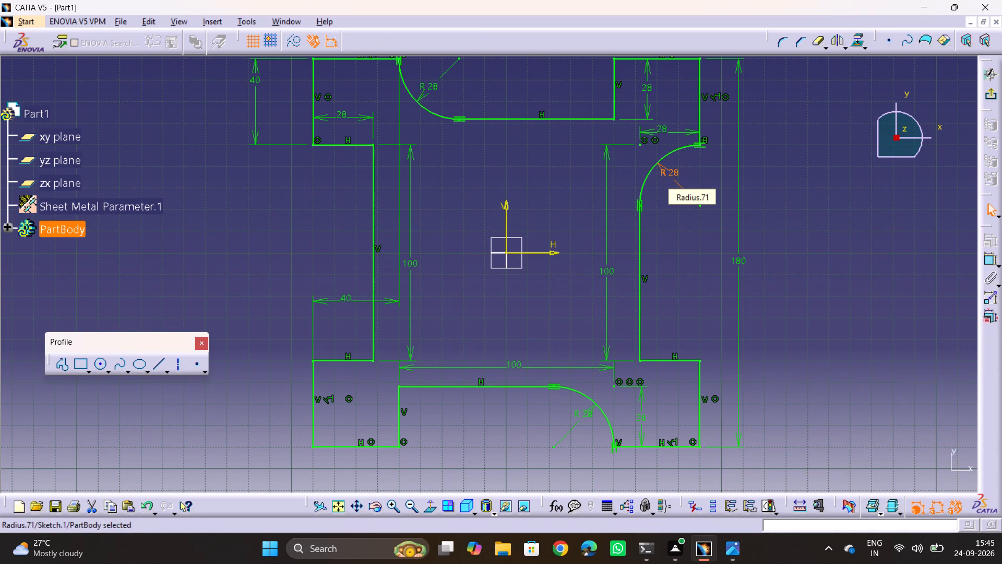
click(818, 185)
Add a corner at the left notch's lower inner corner, converting the length to a distance, and set its radius to 28 mm.
click(778, 44)
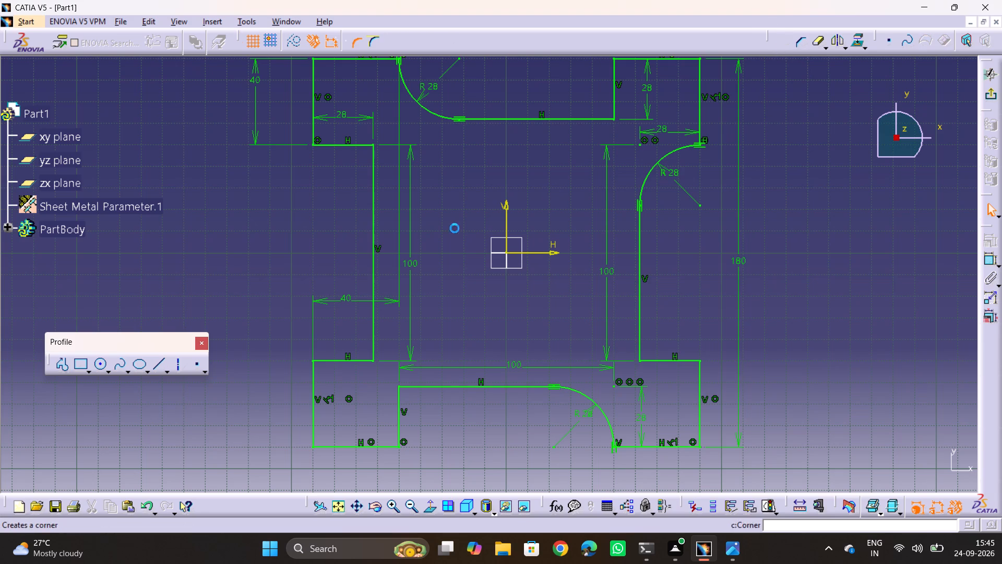
click(371, 319)
click(331, 360)
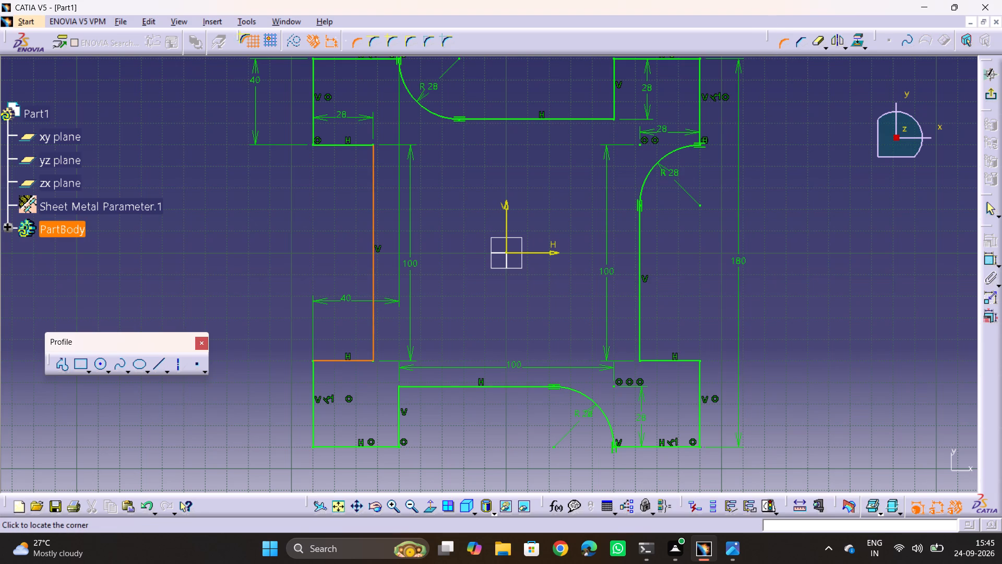
click(351, 352)
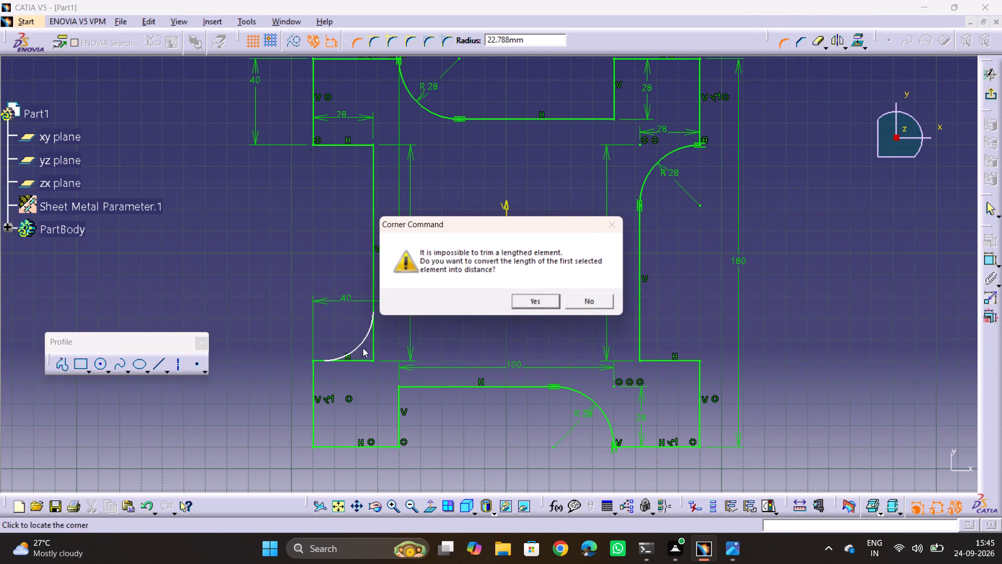
click(518, 305)
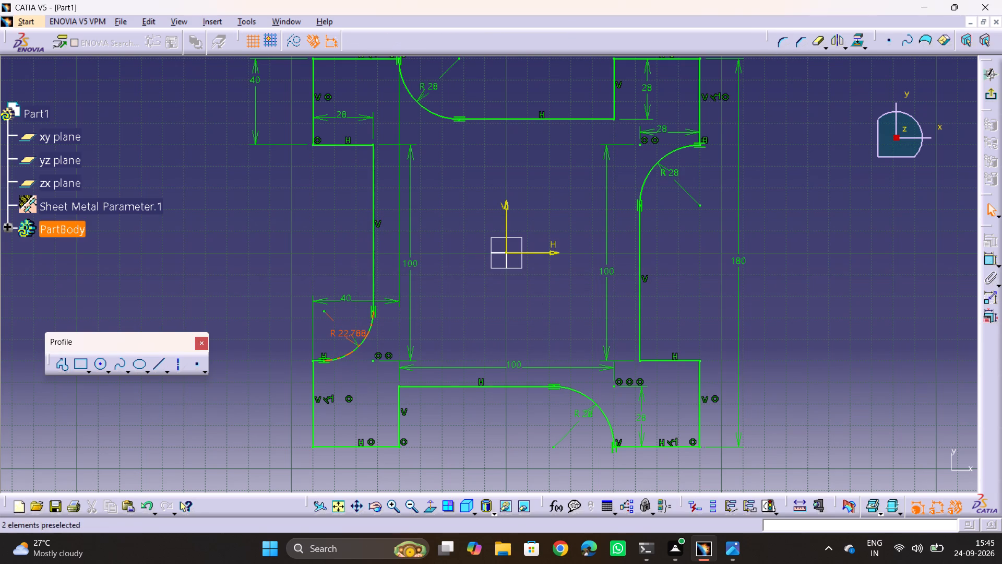
double_click(347, 331)
text(28)
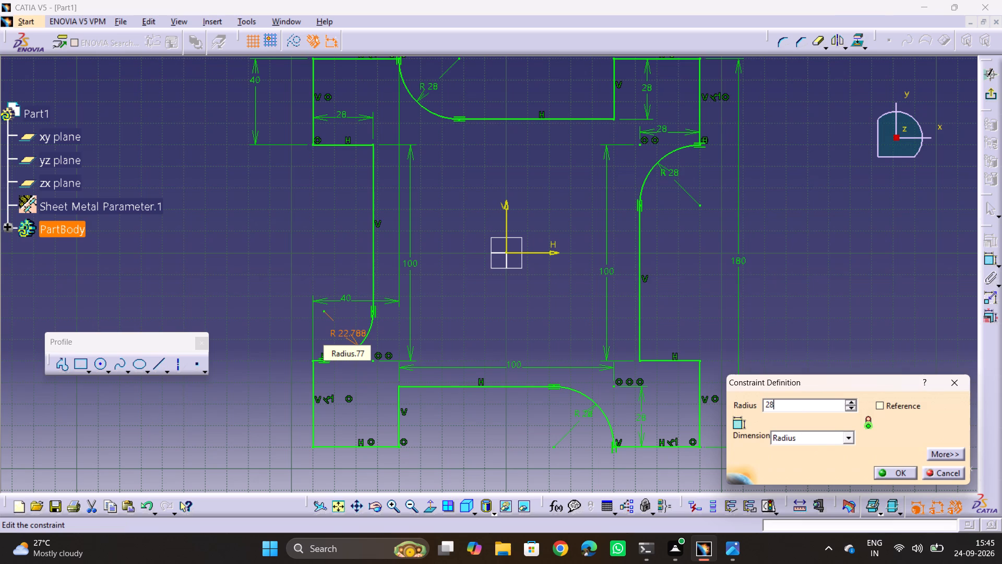
key(Return)
click(485, 315)
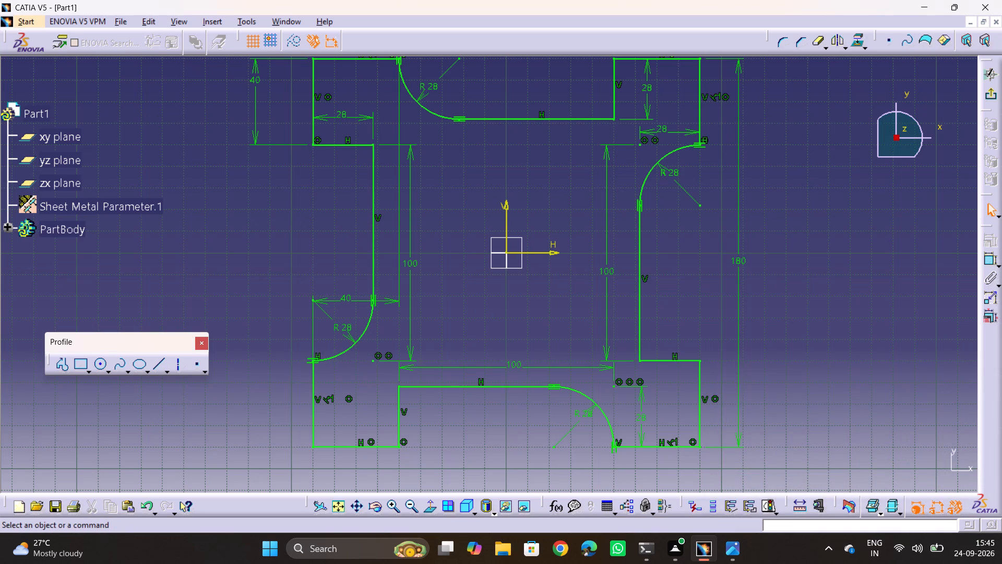
Exit the sketch and create a Wall from the notched profile, with the sketch at the middle of the thickness.
click(986, 96)
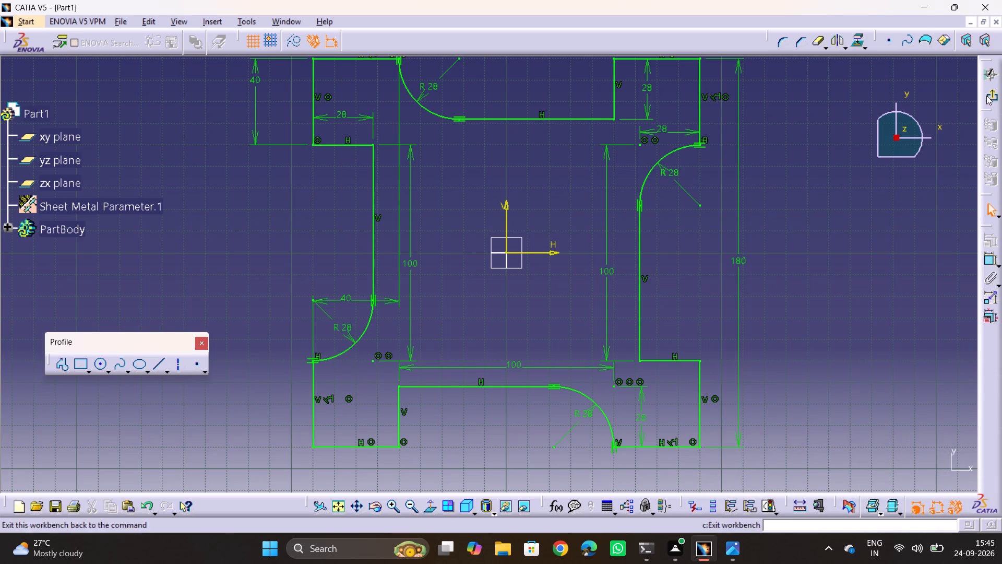
click(830, 295)
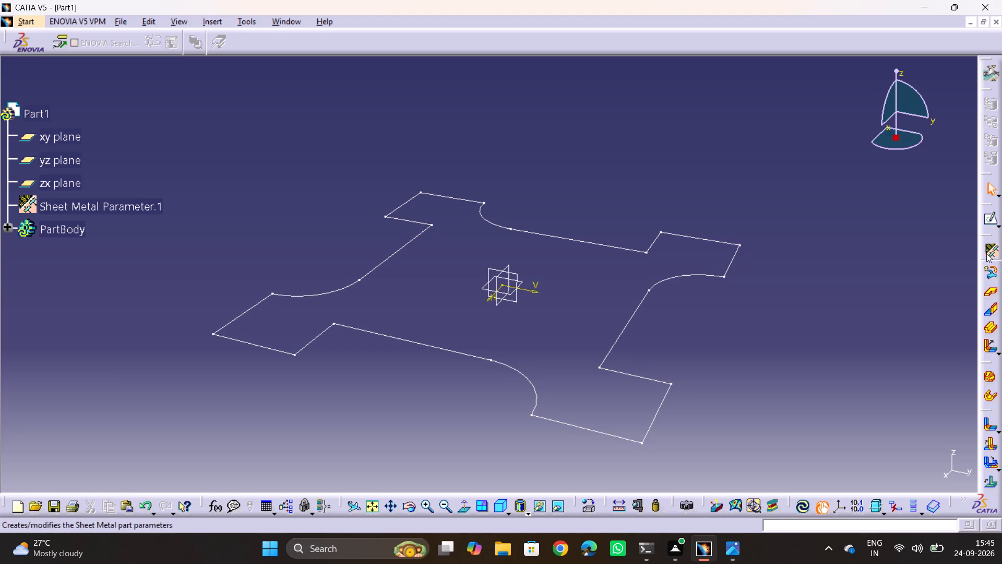
click(991, 289)
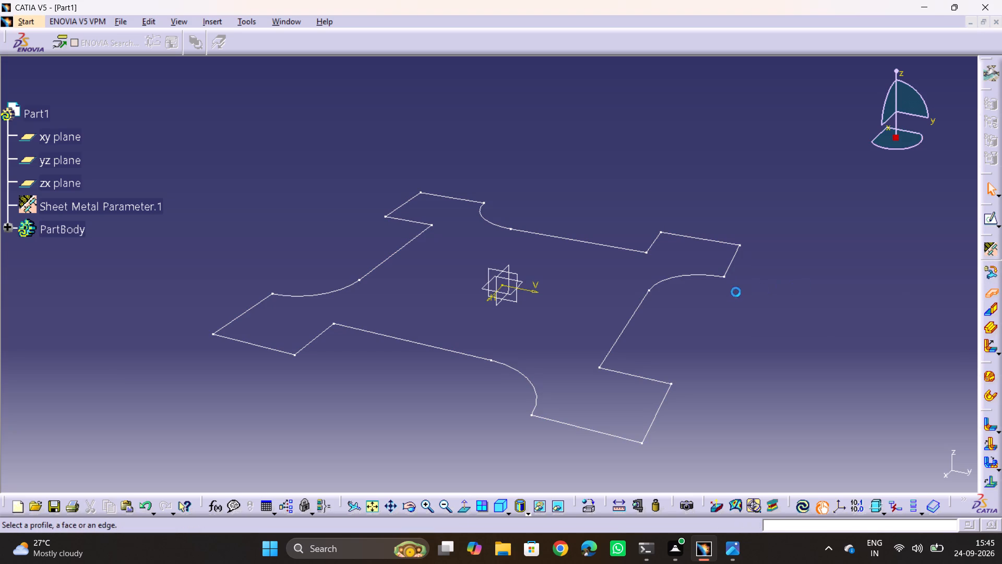
click(664, 279)
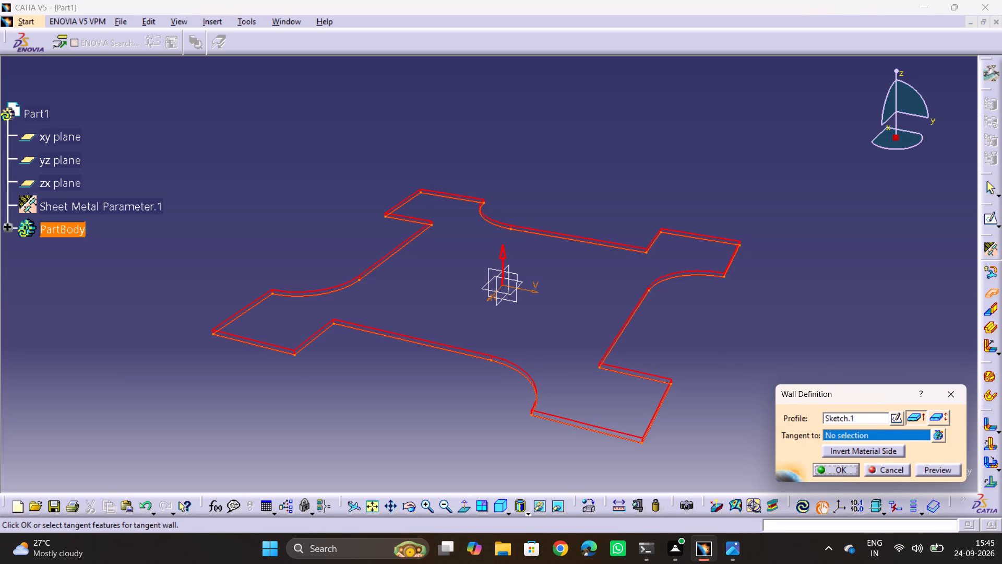
click(943, 414)
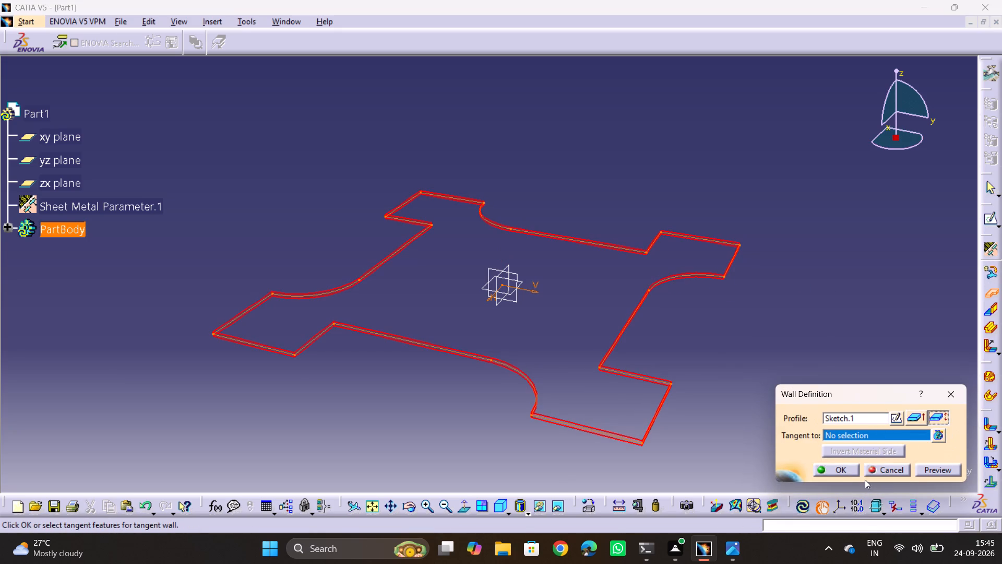
click(937, 466)
click(832, 471)
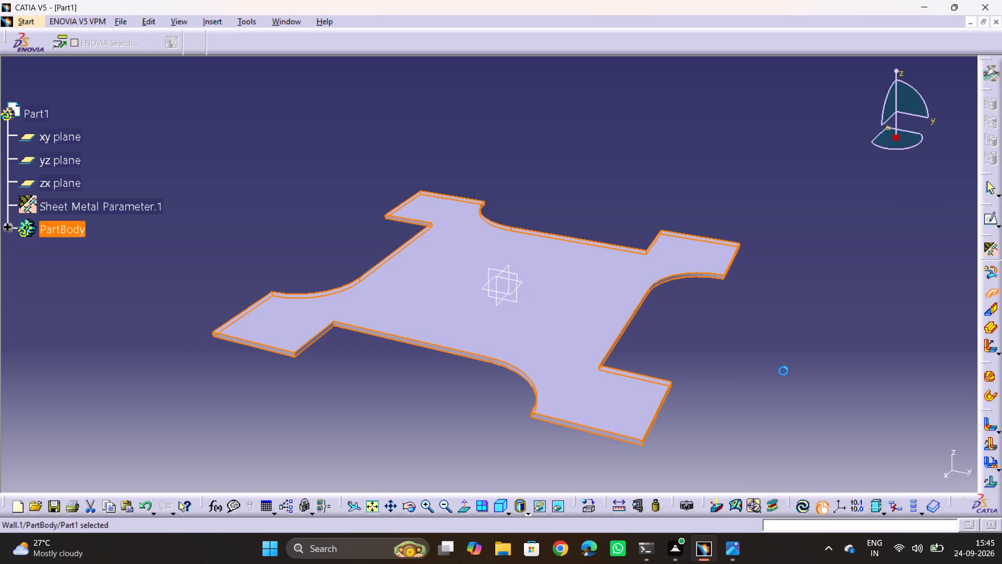
click(826, 305)
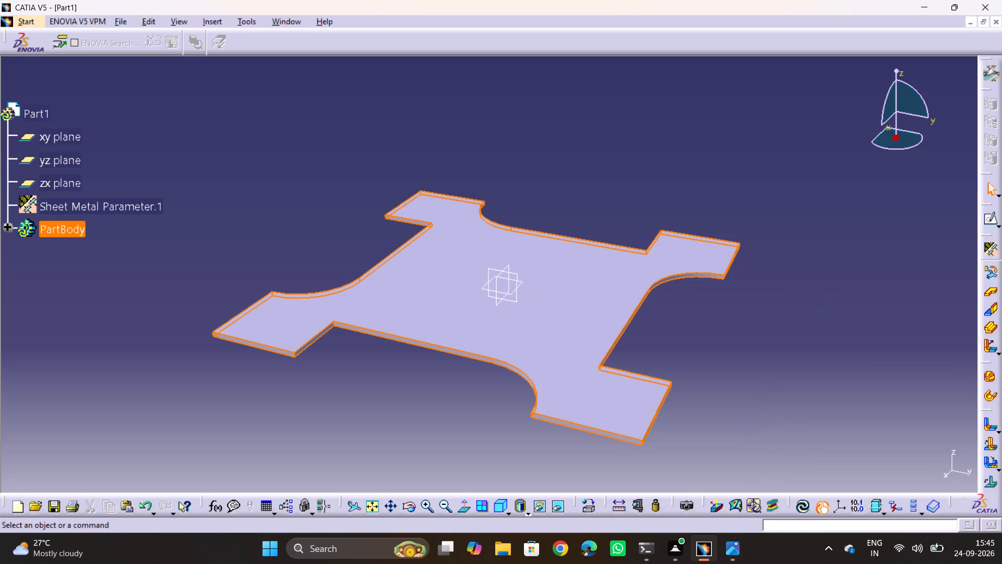
Examine the bottom, isometric and front views in drawing 21.png for the leg positions and dimensions.
key(alt+Tab)
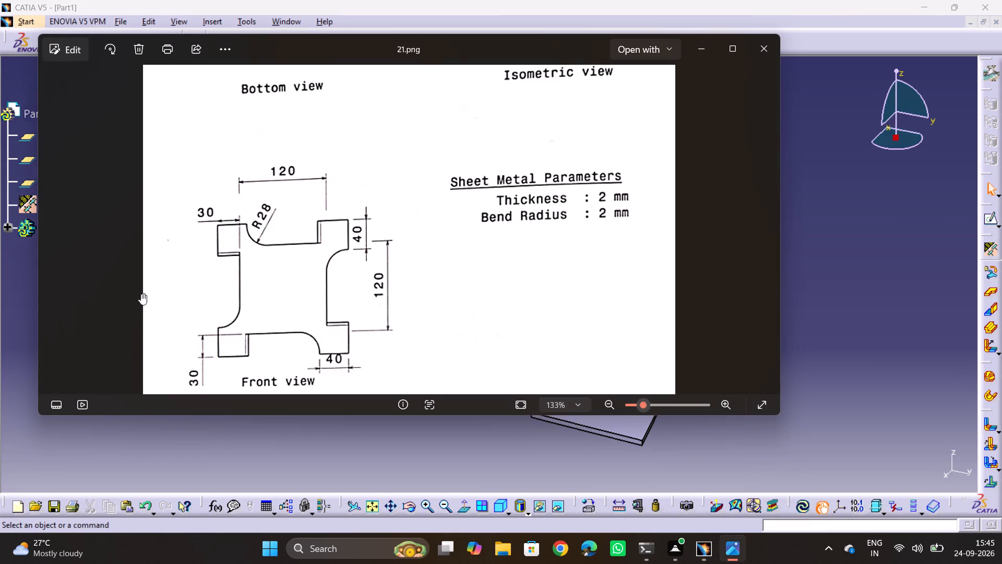
middle_click(539, 254)
middle_drag(485, 227, 493, 332)
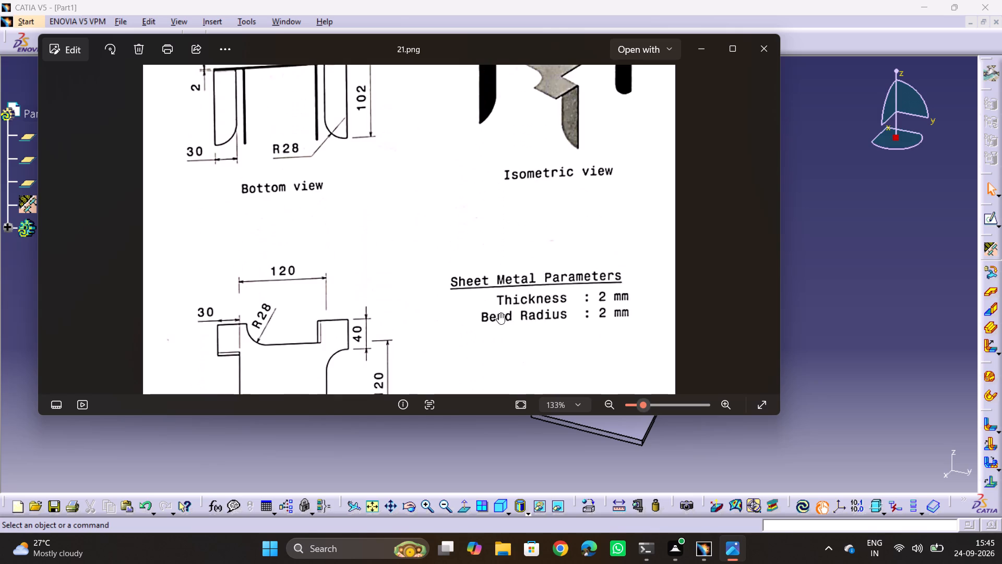
middle_drag(543, 212, 544, 248)
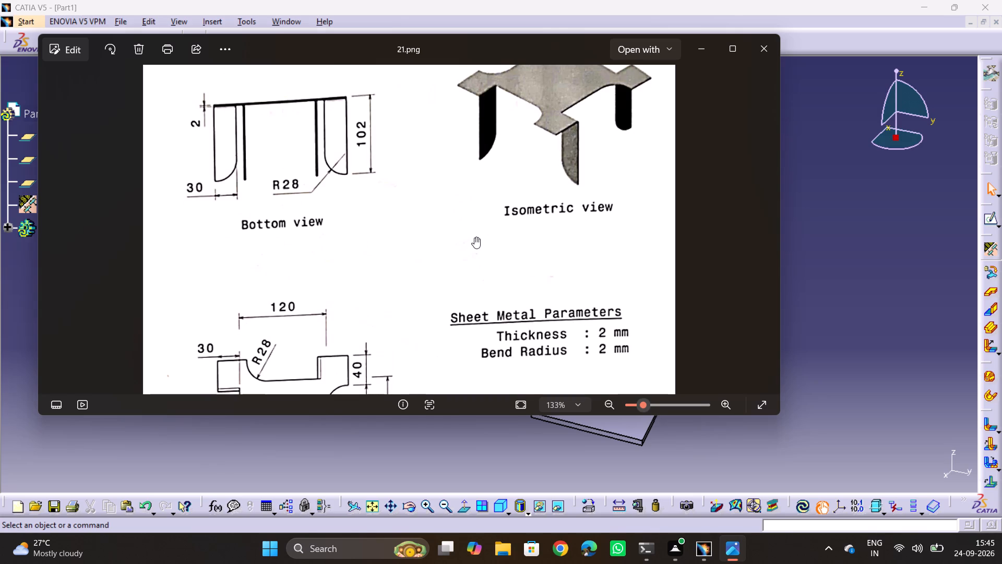
key(alt+Tab)
middle_drag(610, 258, 592, 188)
key(alt+Tab)
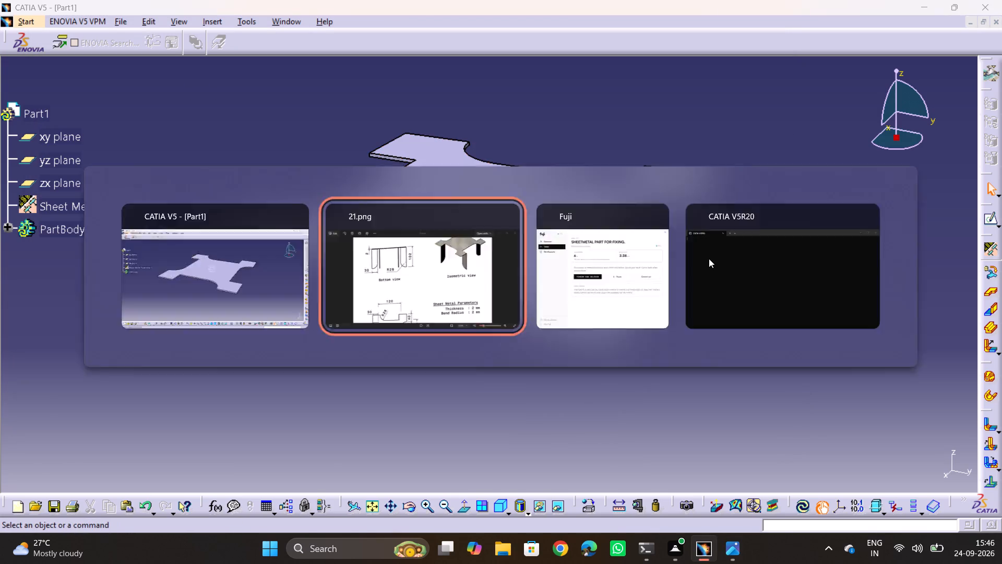
key(alt+Tab)
Set up and preview a Wall On Edge, 102 mm high, on the straight notch edge of each of the four tabs.
middle_drag(683, 273, 668, 243)
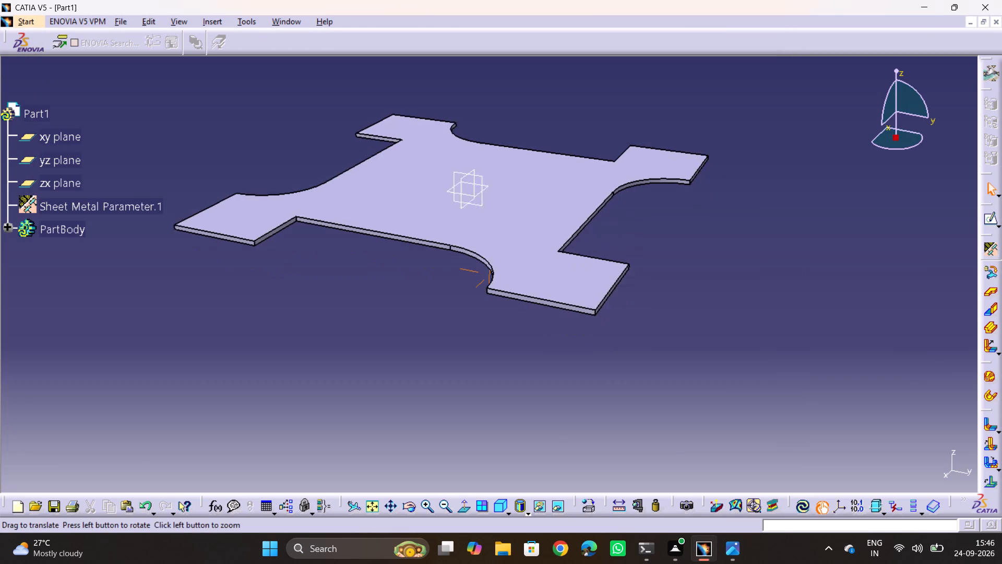
middle_drag(668, 243, 564, 305)
middle_drag(619, 277, 699, 285)
middle_drag(567, 314, 581, 296)
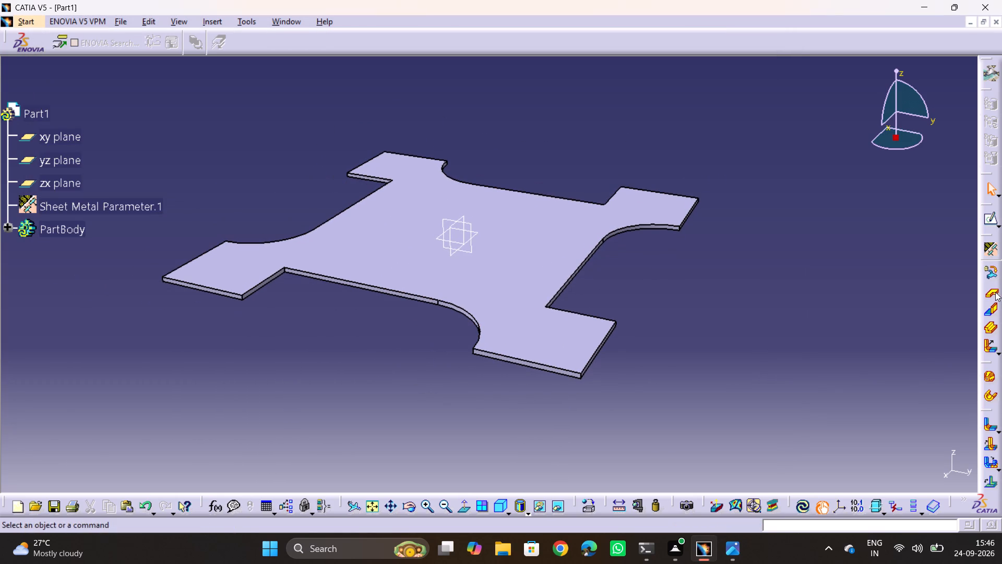
click(993, 316)
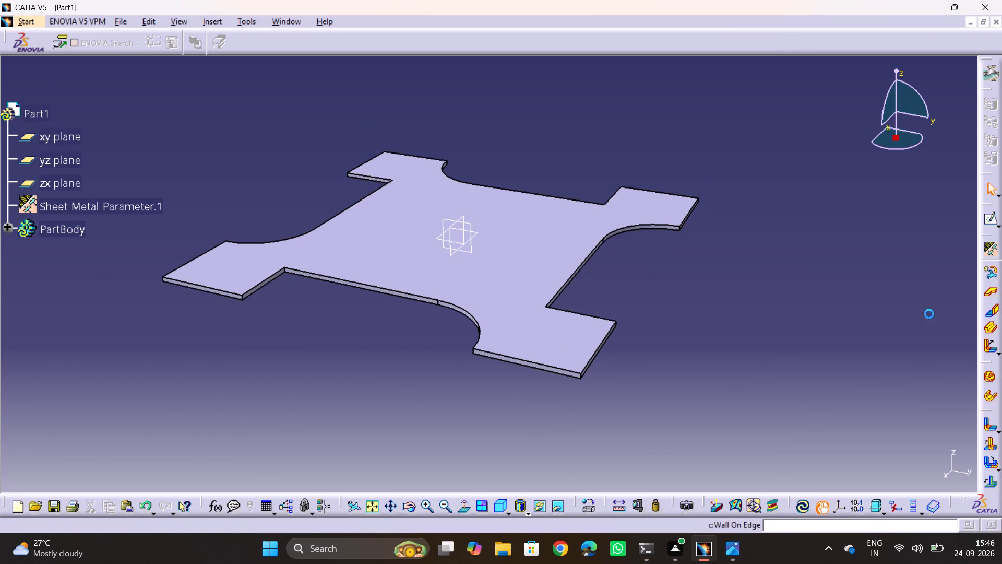
click(260, 290)
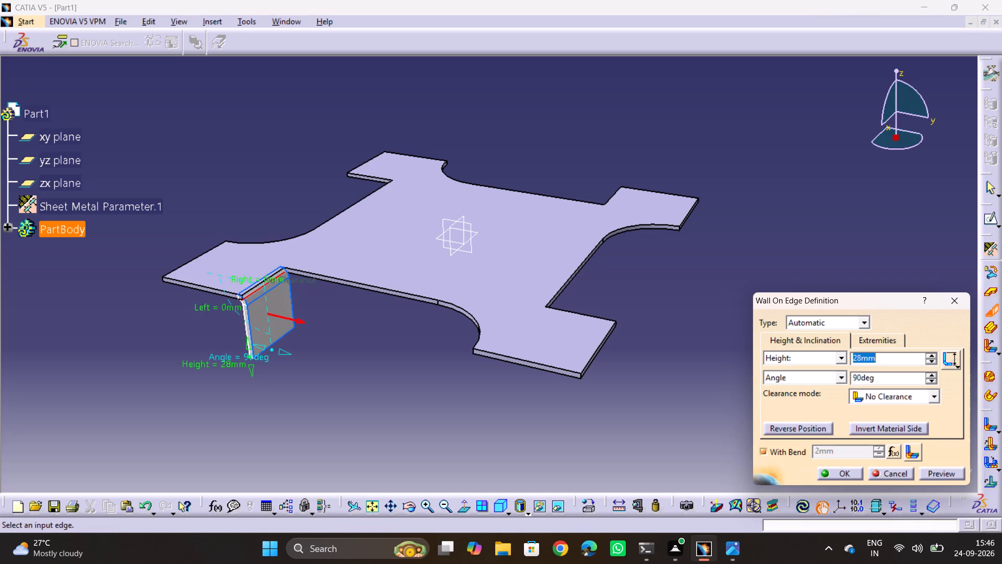
middle_drag(413, 339, 234, 295)
drag(409, 341, 236, 295)
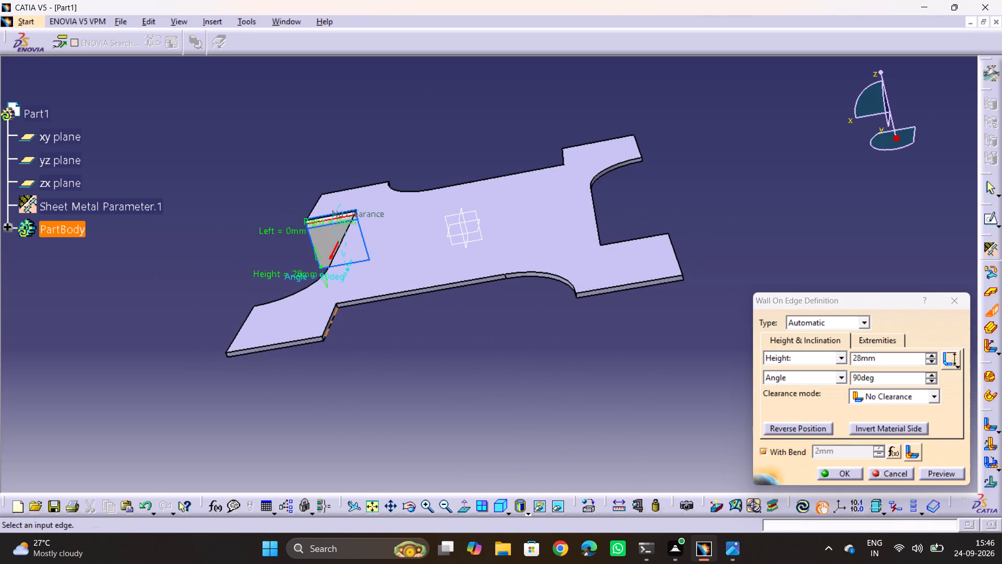
click(330, 334)
middle_drag(667, 342, 504, 354)
drag(667, 342, 504, 354)
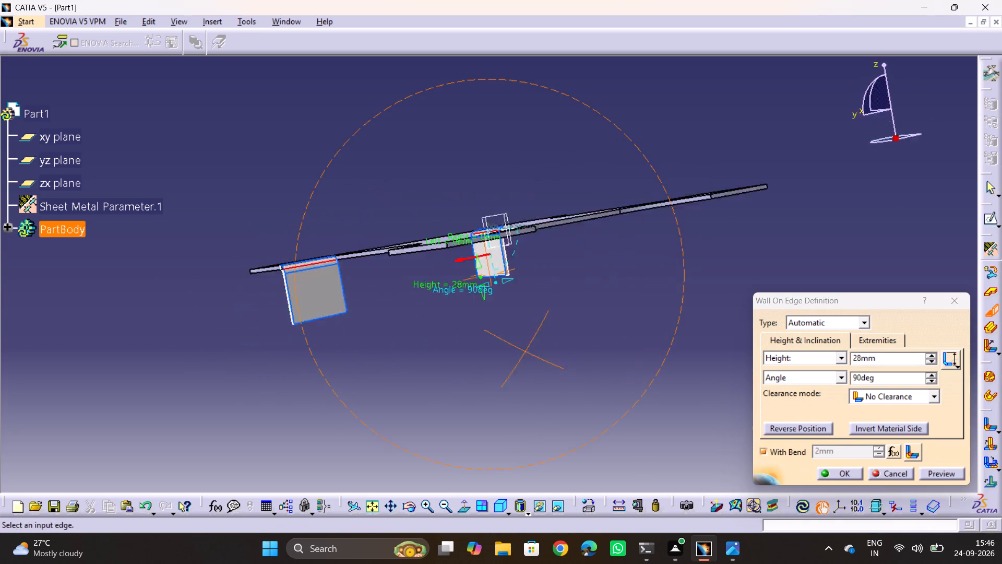
drag(504, 354, 403, 406)
middle_drag(504, 354, 402, 407)
scroll(484, 336, down, 2)
middle_drag(484, 336, 387, 359)
drag(484, 336, 387, 359)
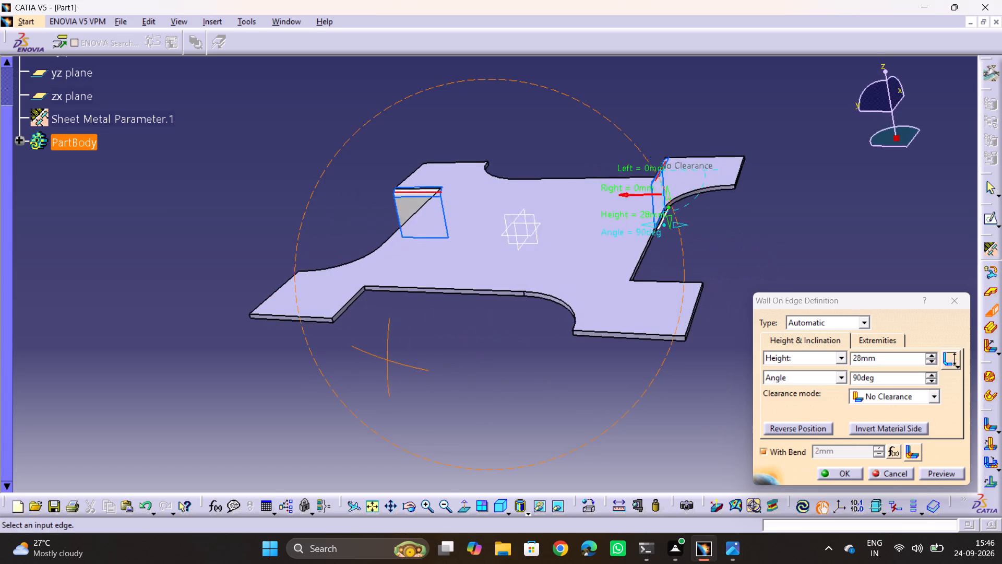
middle_drag(387, 359, 348, 348)
drag(387, 359, 349, 347)
click(322, 301)
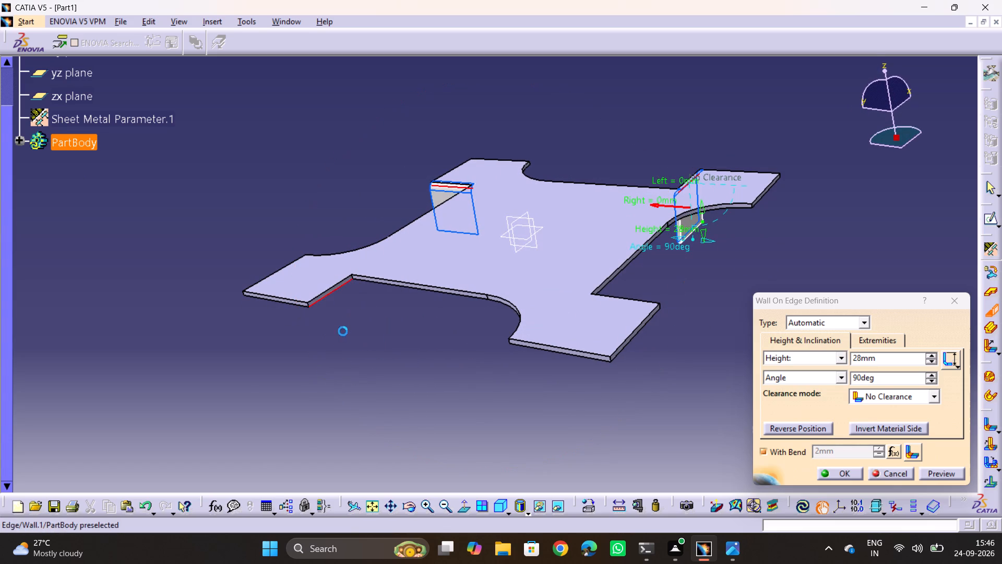
middle_drag(700, 347, 420, 383)
drag(700, 347, 420, 383)
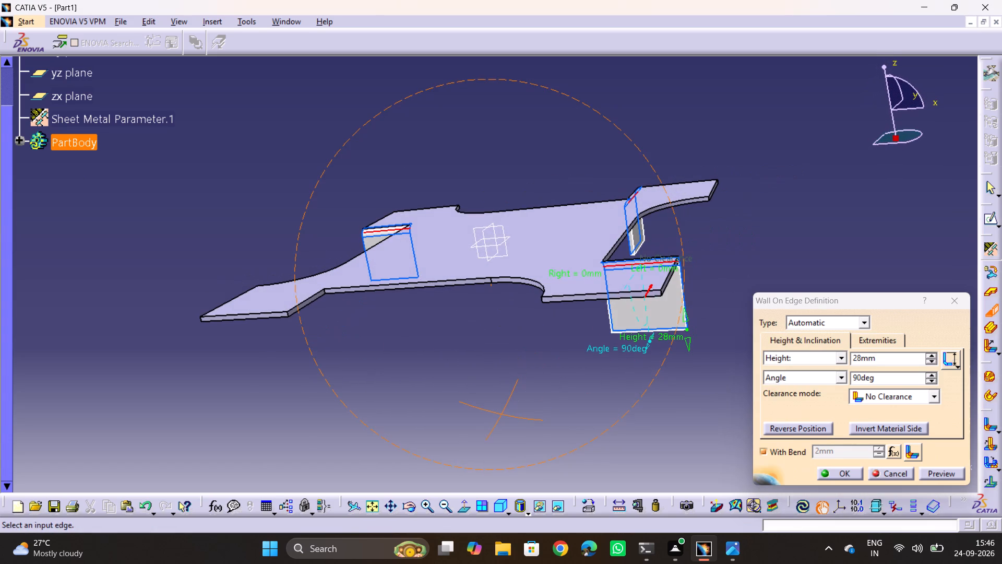
click(300, 311)
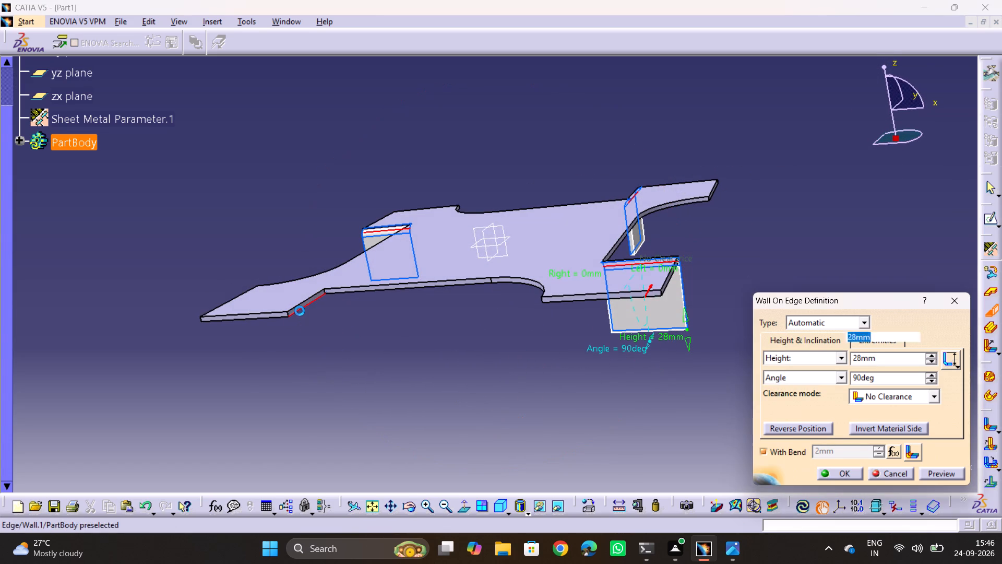
text(102)
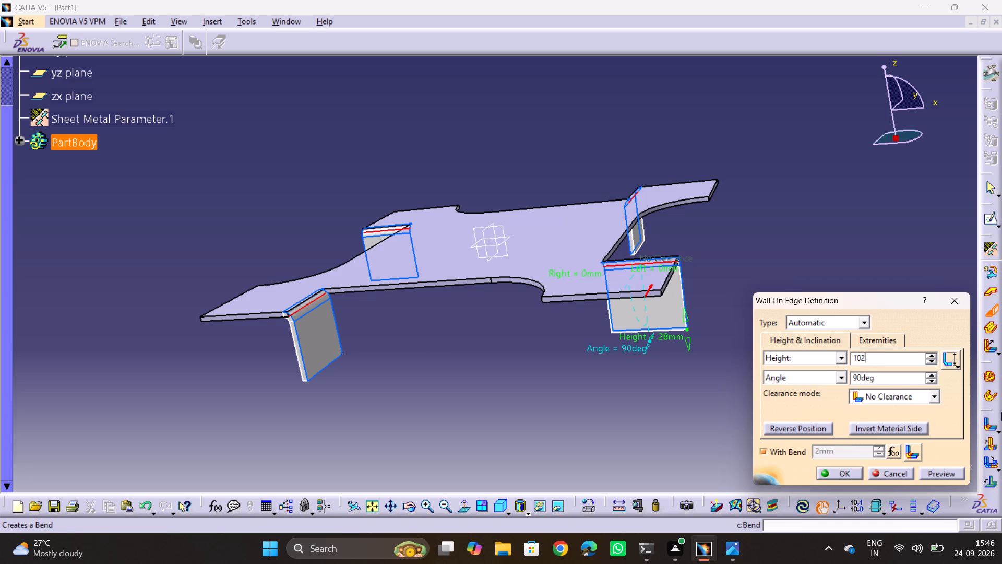
click(939, 472)
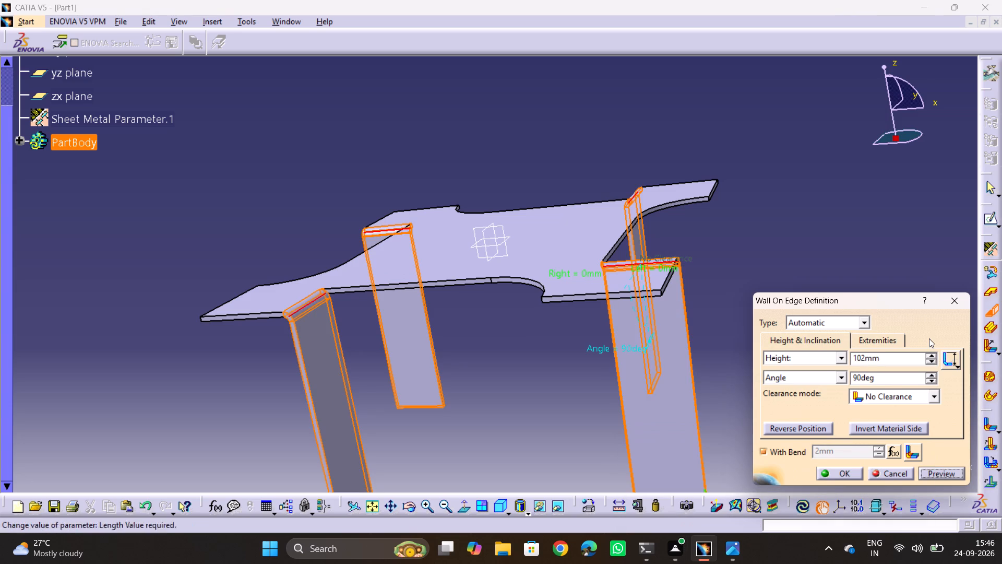
Compare the previewed legs with the bottom, front and isometric views in drawing 21.png.
key(alt+Tab)
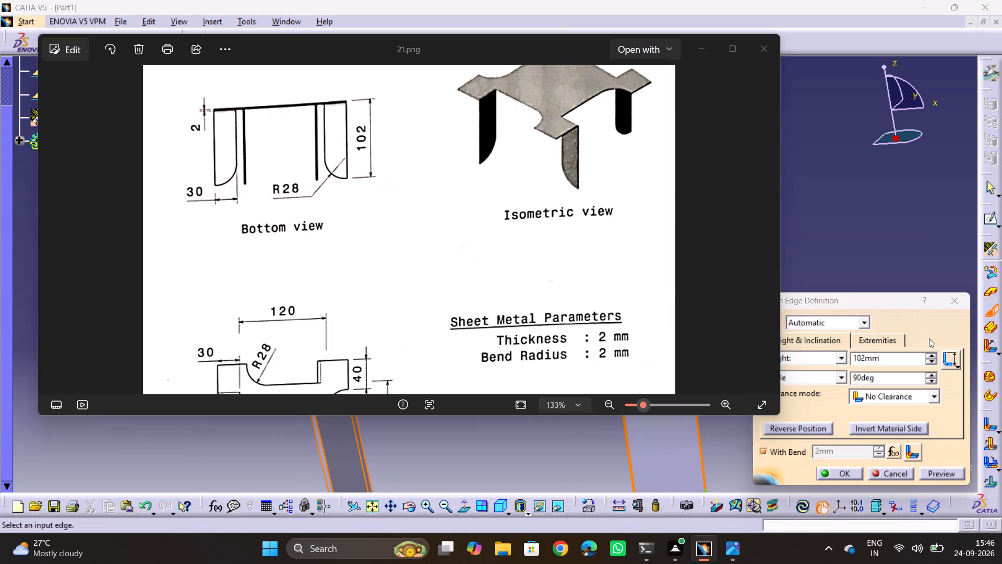
middle_drag(569, 314, 556, 164)
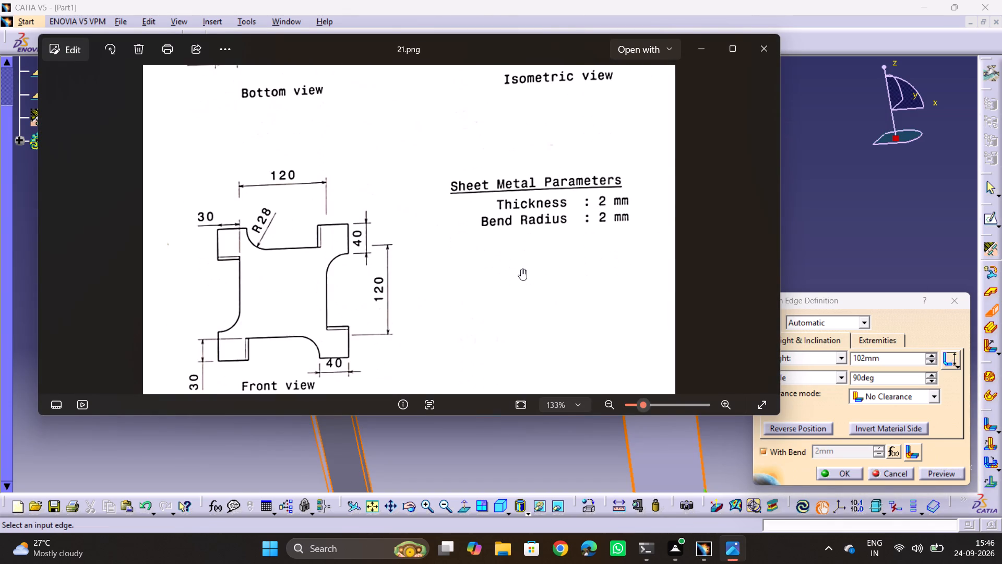
middle_drag(394, 292, 400, 220)
middle_drag(402, 162, 398, 351)
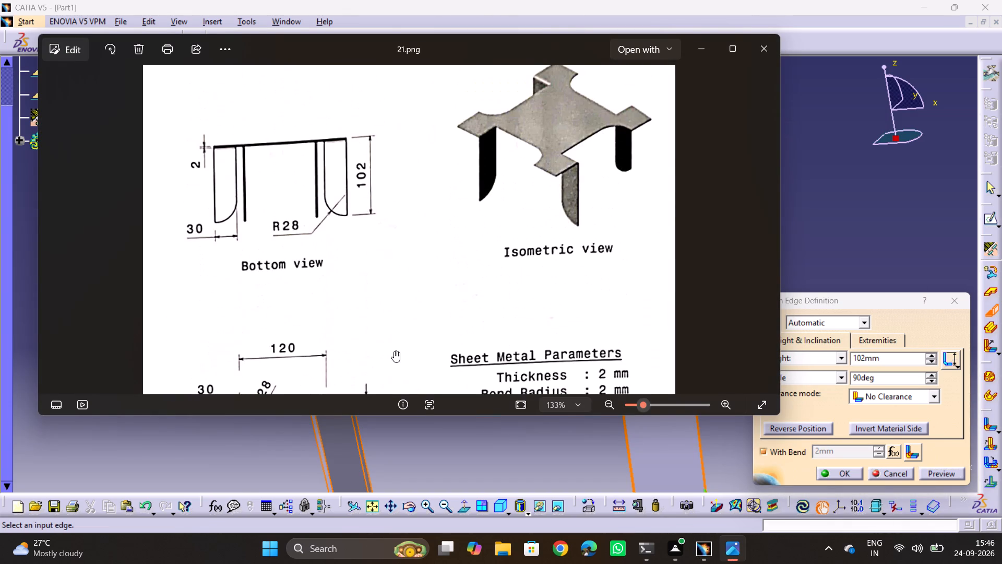
middle_drag(385, 342, 410, 363)
middle_drag(496, 315, 531, 329)
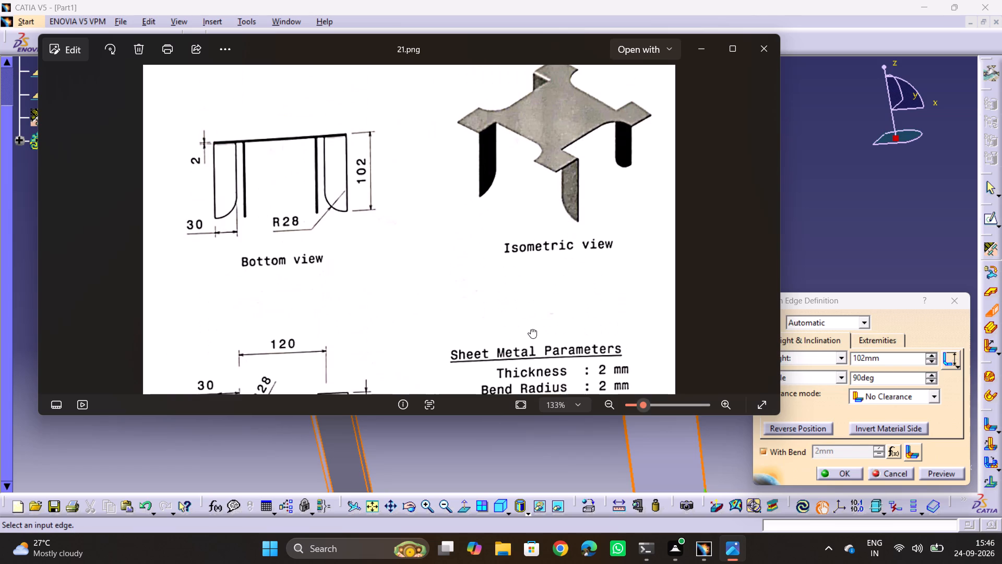
middle_drag(531, 329, 530, 310)
key(alt+Tab)
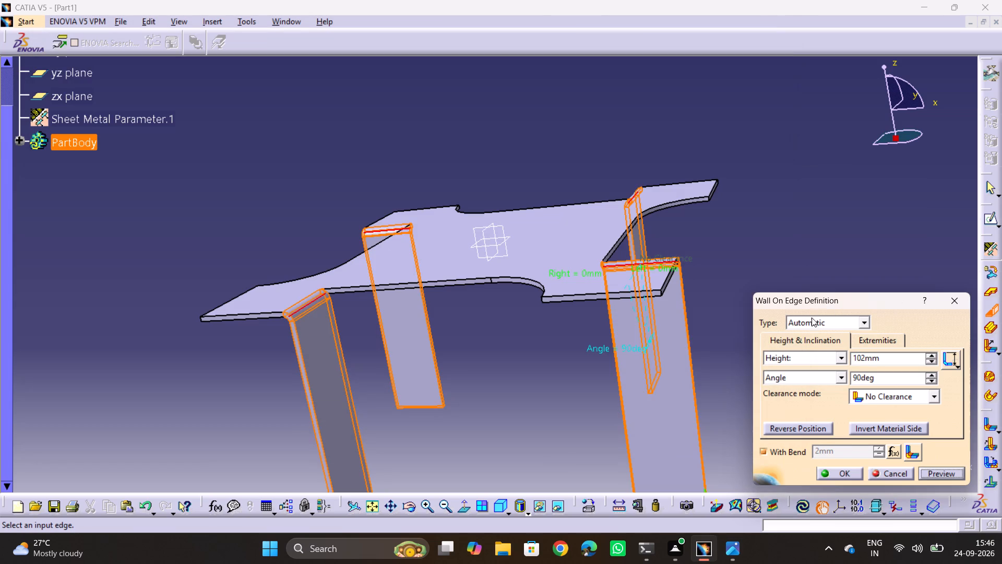
middle_drag(772, 333, 769, 326)
middle_drag(769, 326, 730, 161)
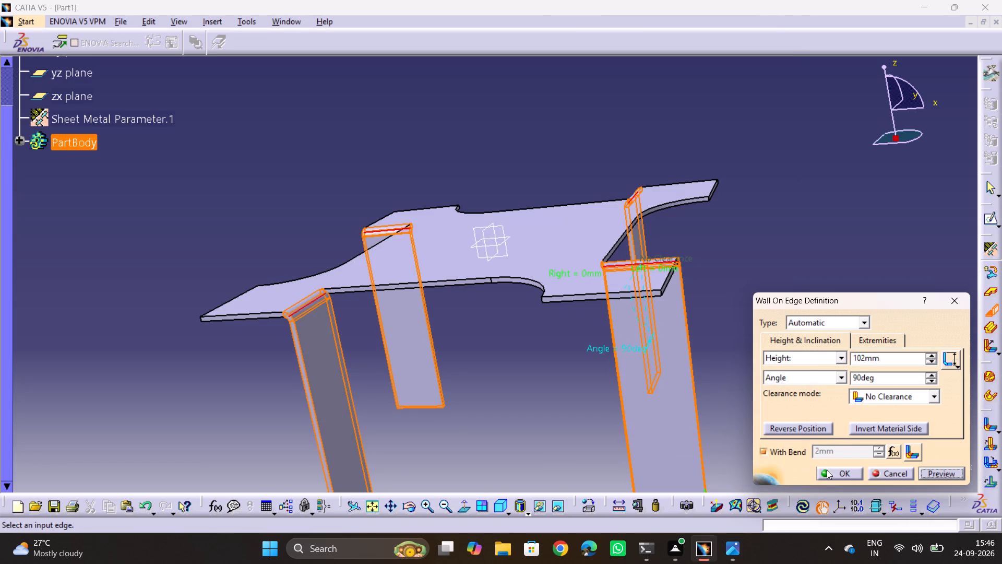
Accept the Wall On Edge definition to create the four legs.
click(834, 472)
click(789, 339)
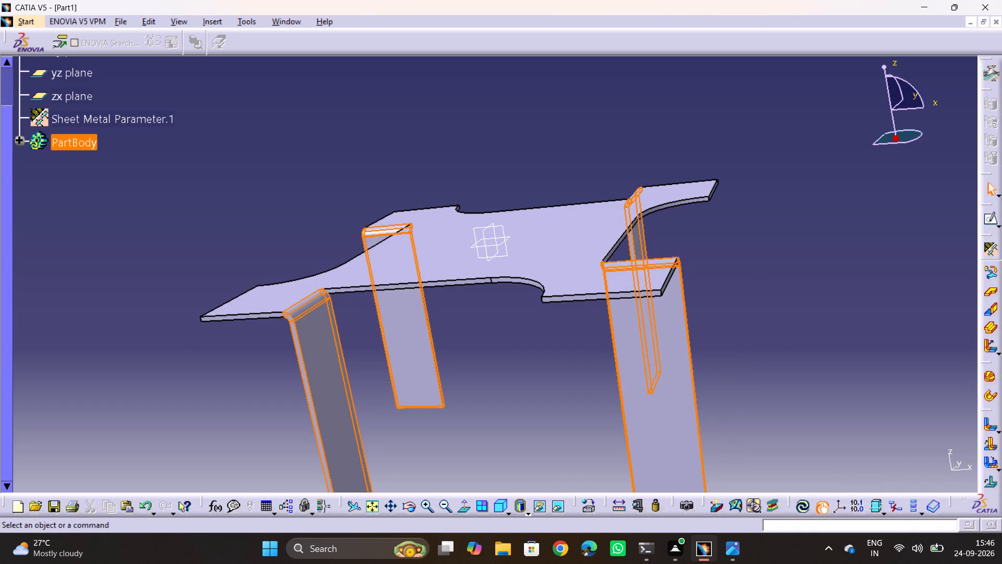
Inspect the four legs from several sides and check their lower-end shape against drawing 21.png.
middle_drag(770, 369, 590, 332)
drag(749, 372, 589, 334)
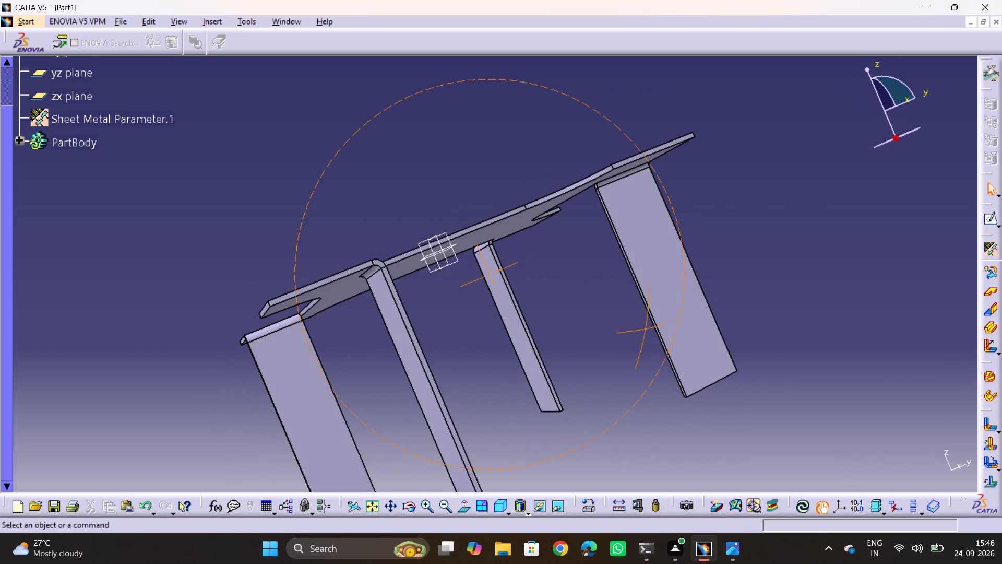
ctrl+middle_drag(604, 297, 614, 378)
middle_drag(552, 289, 642, 376)
drag(544, 289, 642, 376)
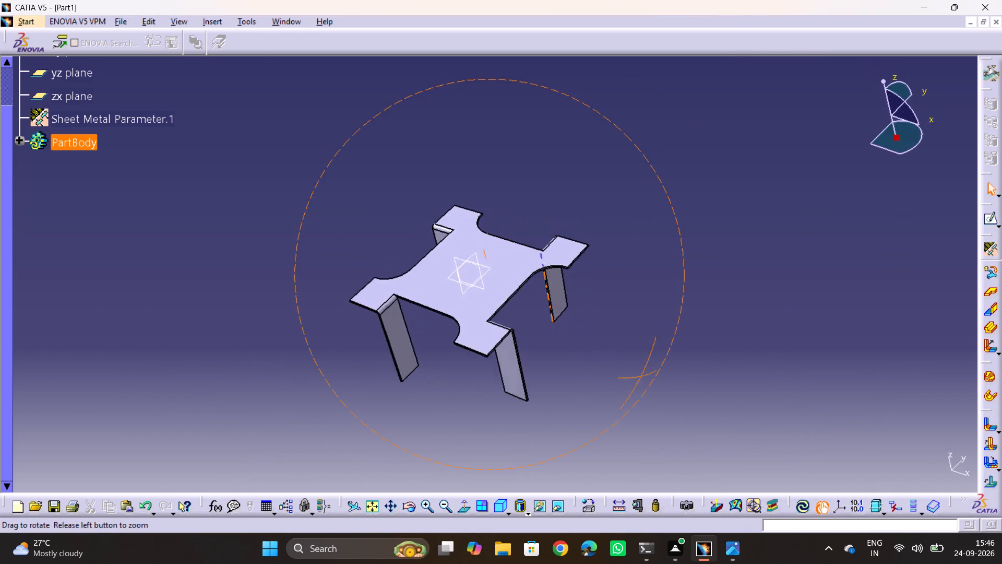
drag(642, 376, 712, 303)
middle_drag(642, 376, 712, 302)
key(alt+Tab)
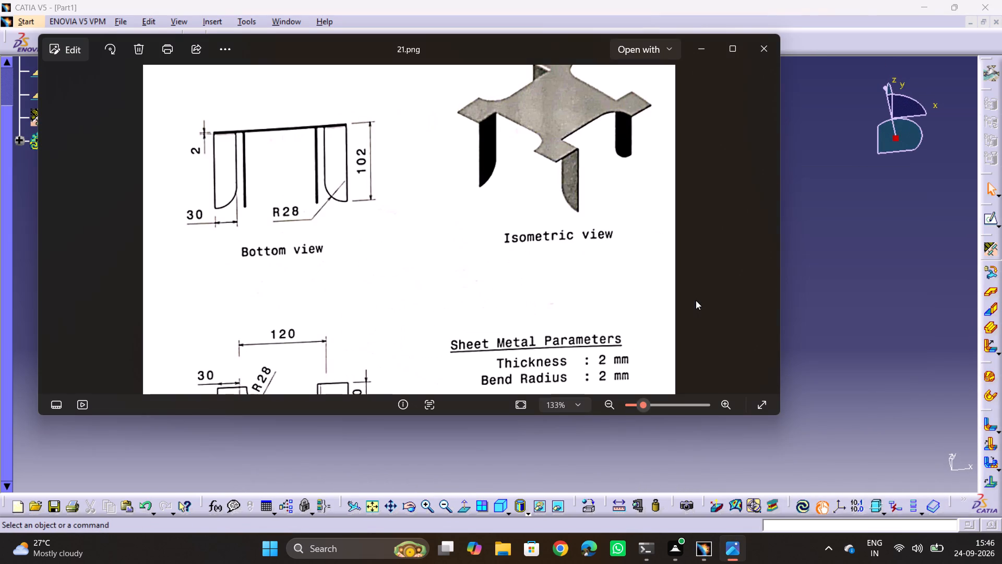
key(alt+Tab)
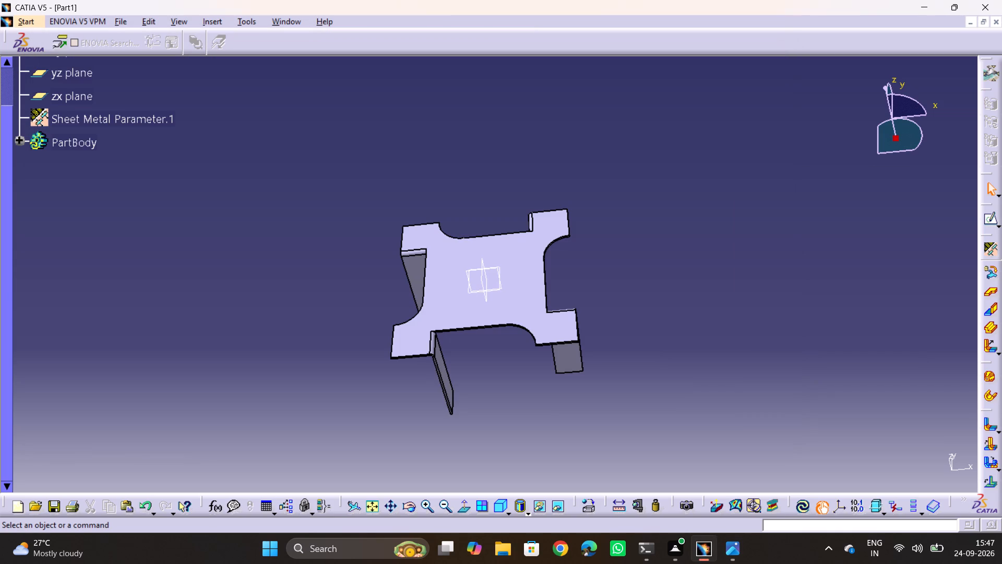
Examine the legs closely, down to the free lower end of one leg where a corner needs rounding.
middle_drag(496, 420, 268, 334)
drag(484, 424, 373, 370)
drag(319, 341, 271, 335)
middle_drag(363, 292, 382, 243)
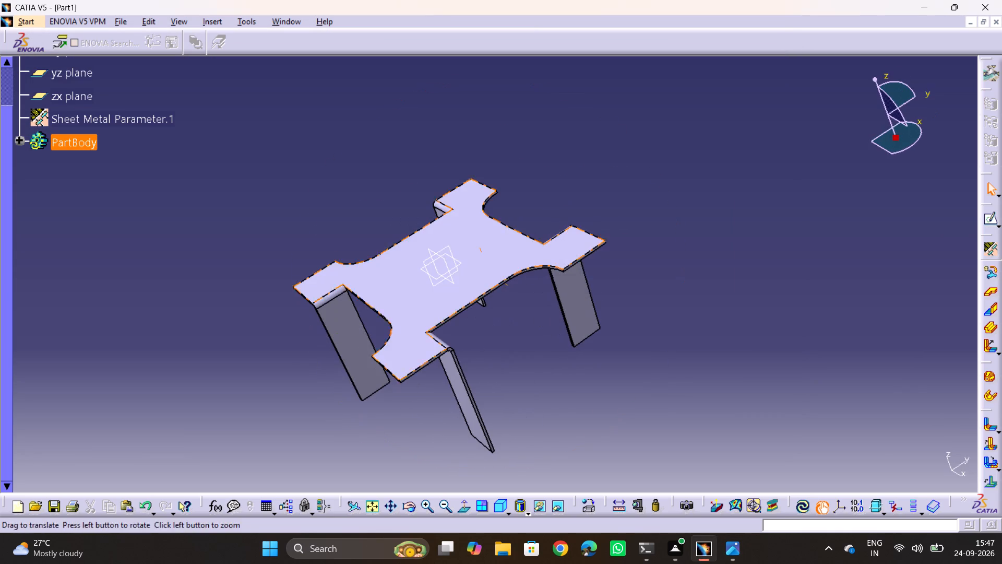
middle_drag(382, 243, 399, 193)
scroll(495, 301, down, 1)
middle_drag(490, 304, 460, 226)
drag(490, 304, 460, 226)
middle_drag(460, 226, 459, 223)
ctrl+middle_drag(457, 243, 472, 197)
middle_drag(404, 343, 299, 283)
drag(407, 343, 321, 296)
drag(307, 288, 299, 283)
ctrl+middle_drag(431, 319, 471, 206)
middle_drag(444, 336, 426, 293)
scroll(444, 336, down, 1)
drag(446, 334, 435, 308)
drag(426, 292, 423, 286)
middle_drag(426, 293, 420, 281)
middle_drag(474, 300, 454, 100)
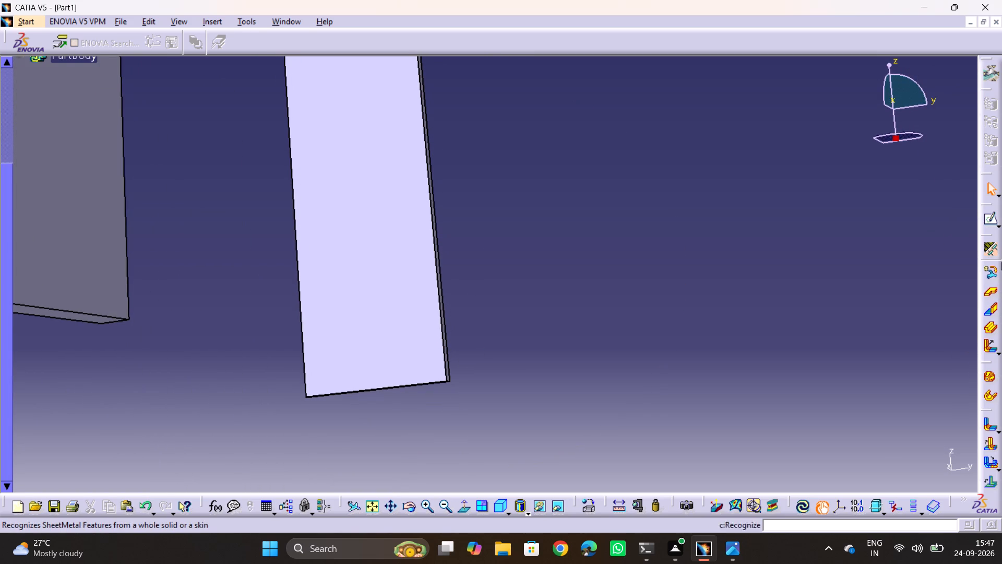
Float the Walls and Bending tool sets over the modelling area to bring the Corner command within reach.
drag(981, 261, 738, 185)
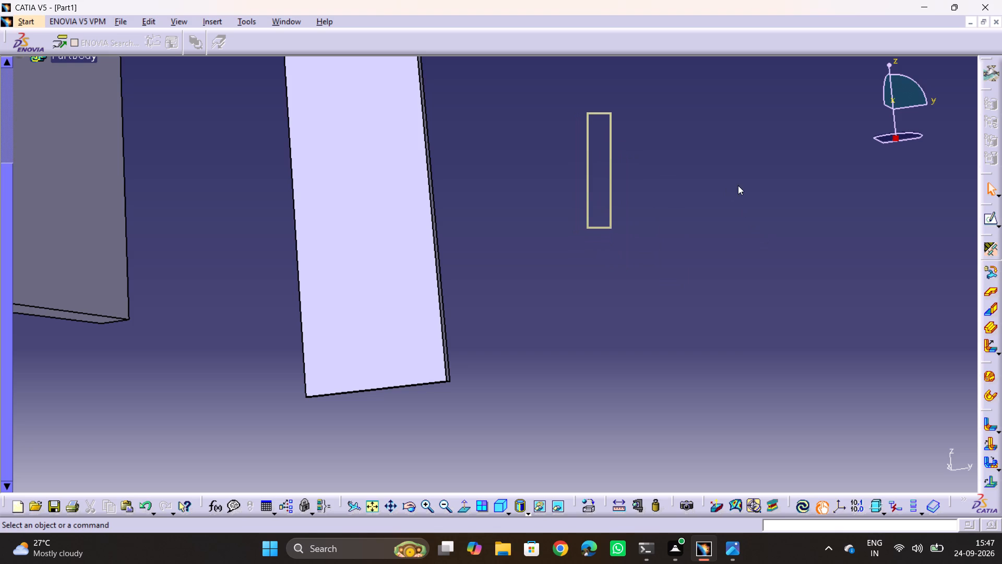
drag(738, 185, 855, 144)
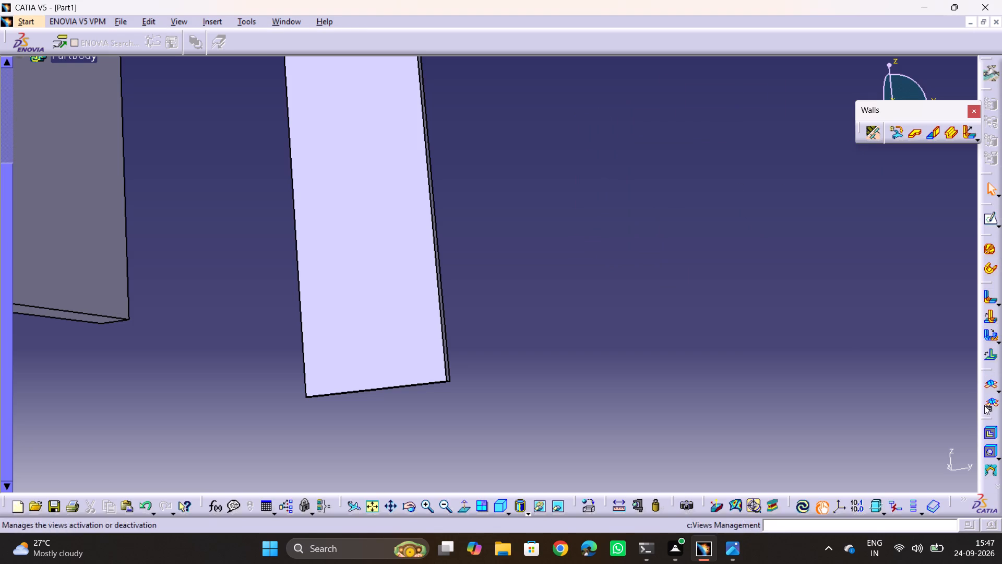
drag(993, 281, 873, 175)
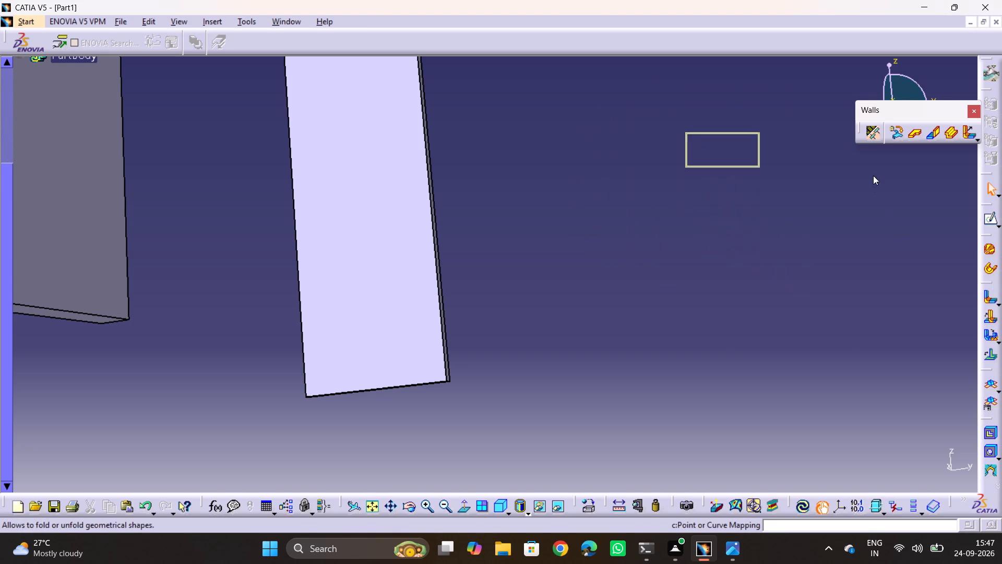
drag(873, 175, 879, 108)
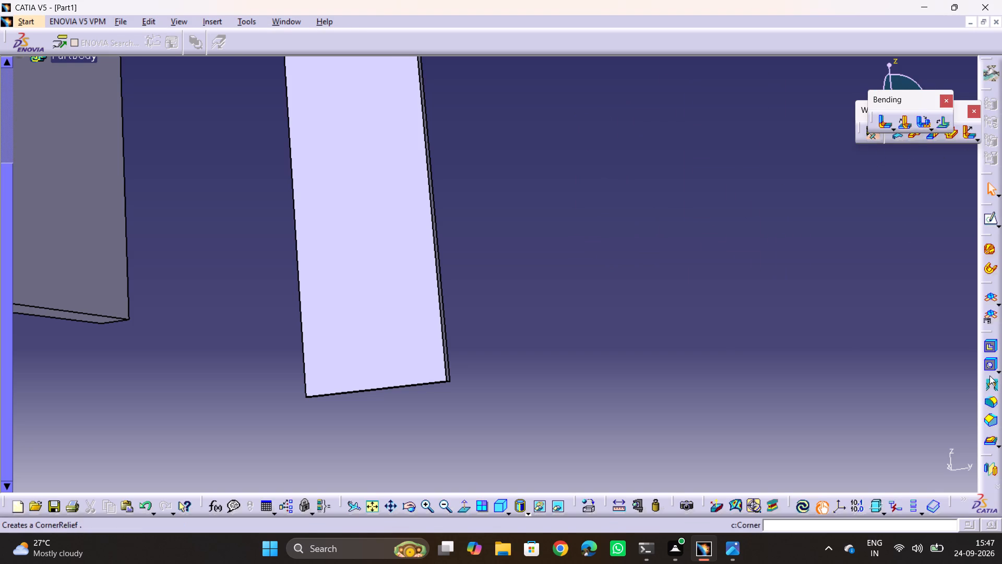
Start a Corner on one lower corner edge of the first leg's free end, with the 28 mm radius from drawing 21.png.
click(989, 404)
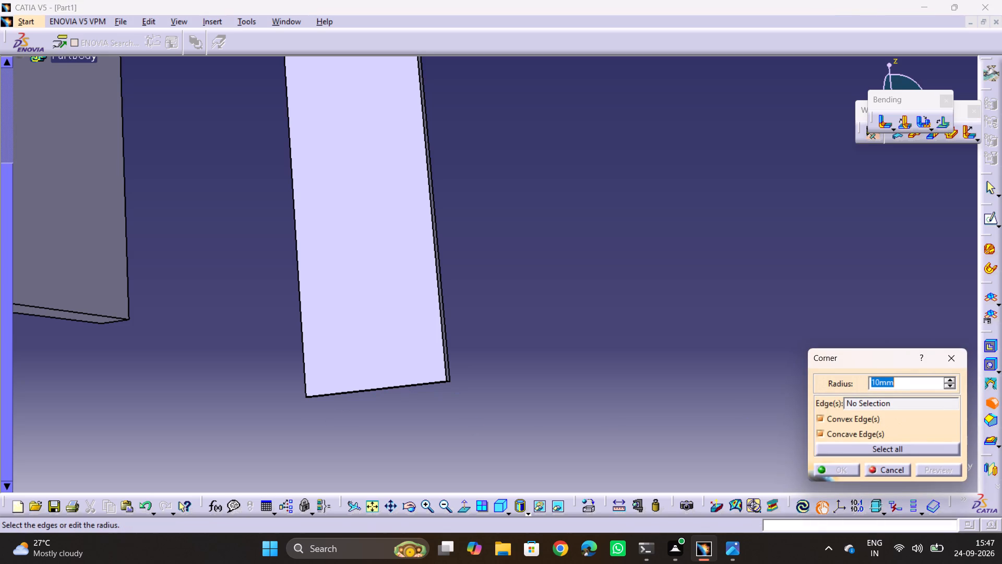
ctrl+middle_drag(483, 225, 510, 303)
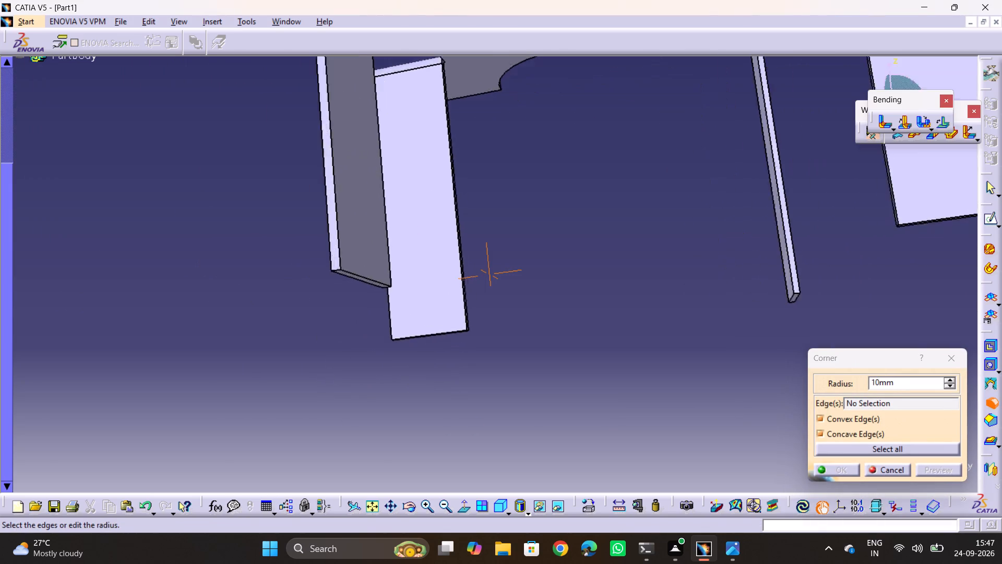
ctrl+middle_drag(510, 303, 511, 232)
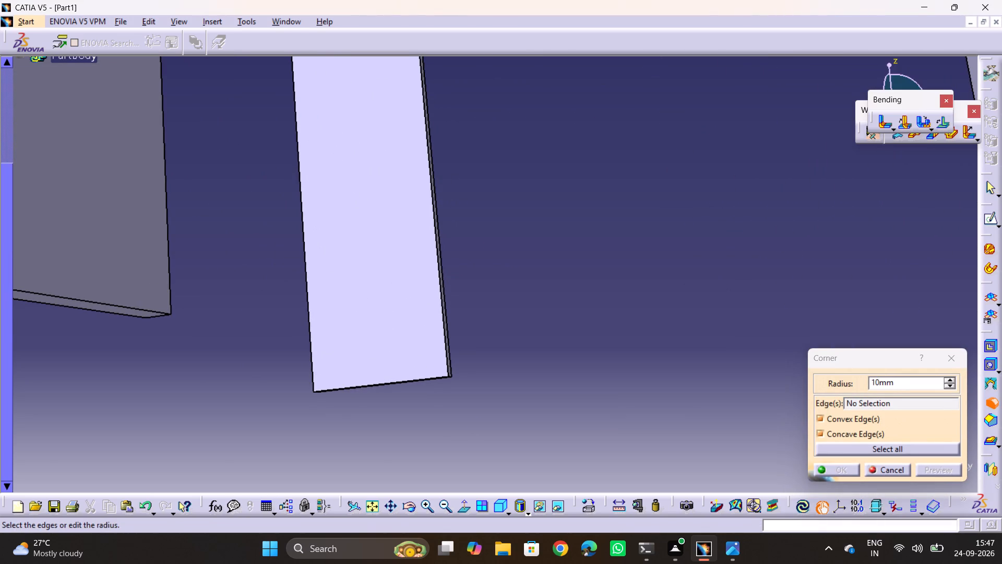
ctrl+middle_drag(497, 386, 509, 311)
scroll(450, 391, up, 1)
middle_drag(450, 391, 432, 268)
middle_drag(522, 397, 511, 394)
drag(513, 395, 511, 394)
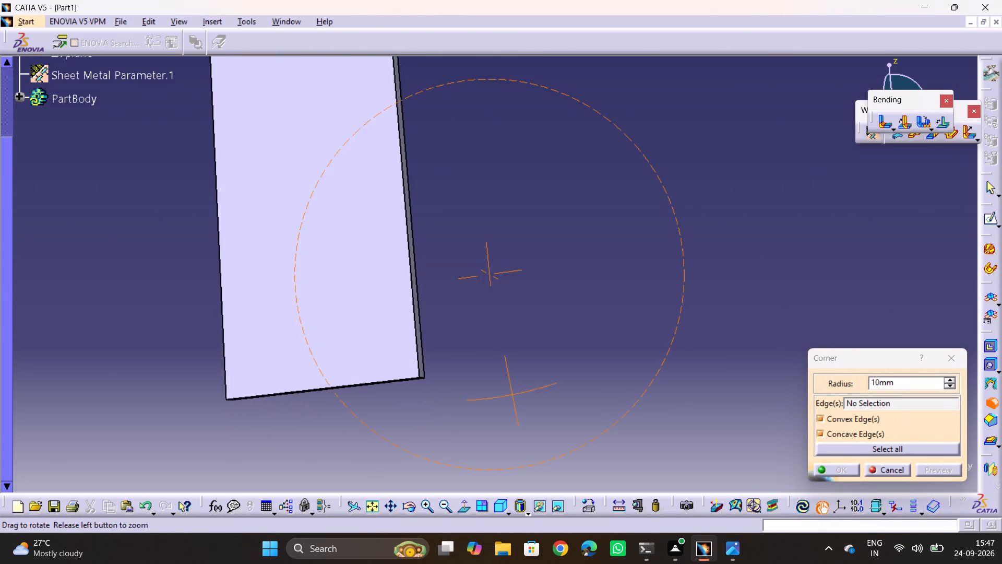
drag(511, 394, 470, 354)
middle_drag(511, 394, 470, 353)
middle_drag(508, 417, 510, 218)
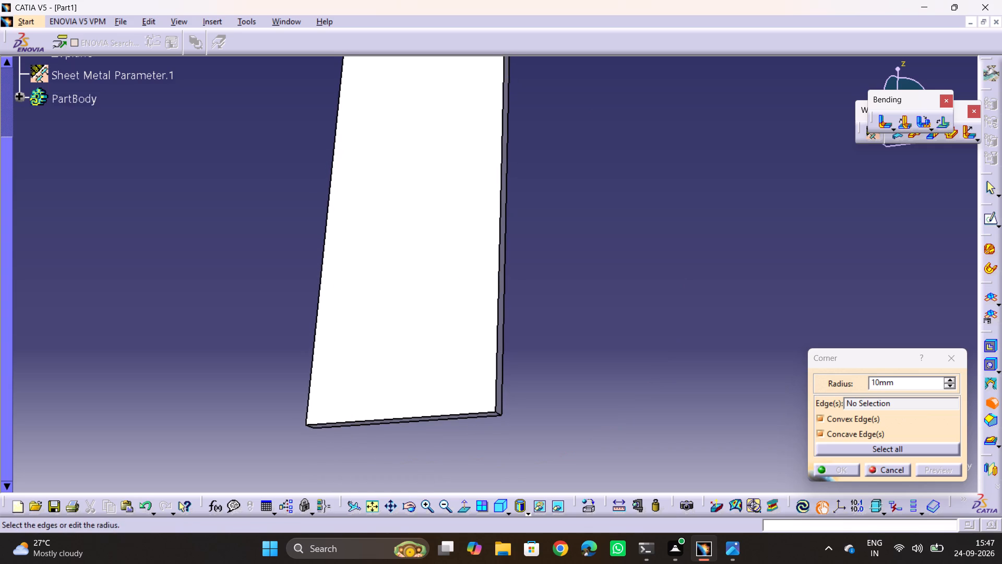
click(498, 413)
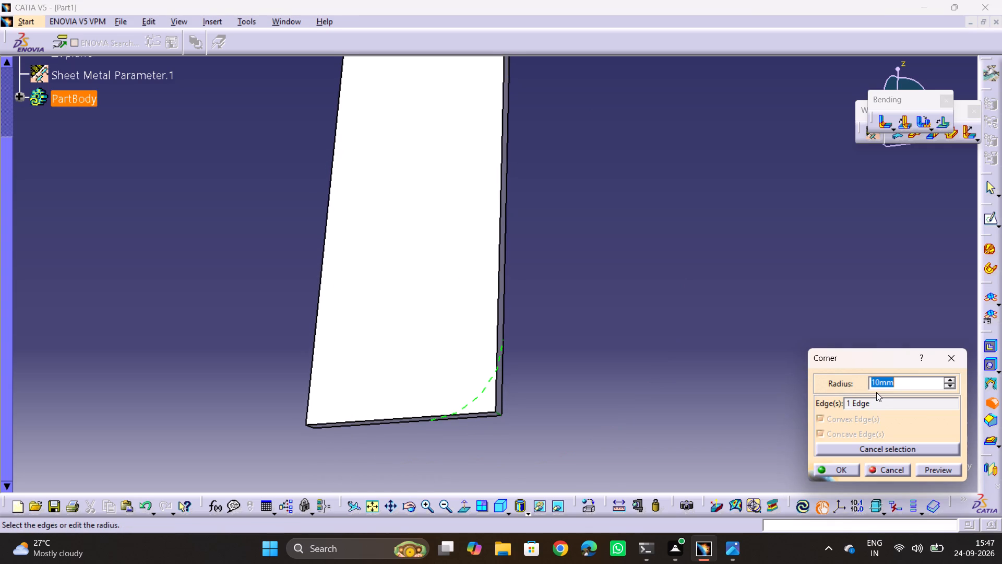
key(alt+Tab)
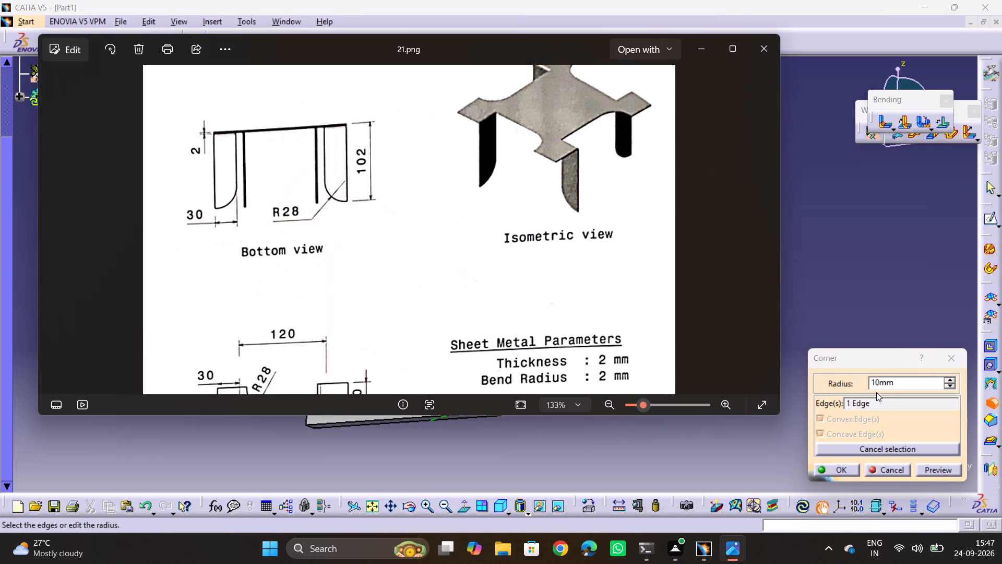
key(alt+Tab)
text(28)
click(725, 296)
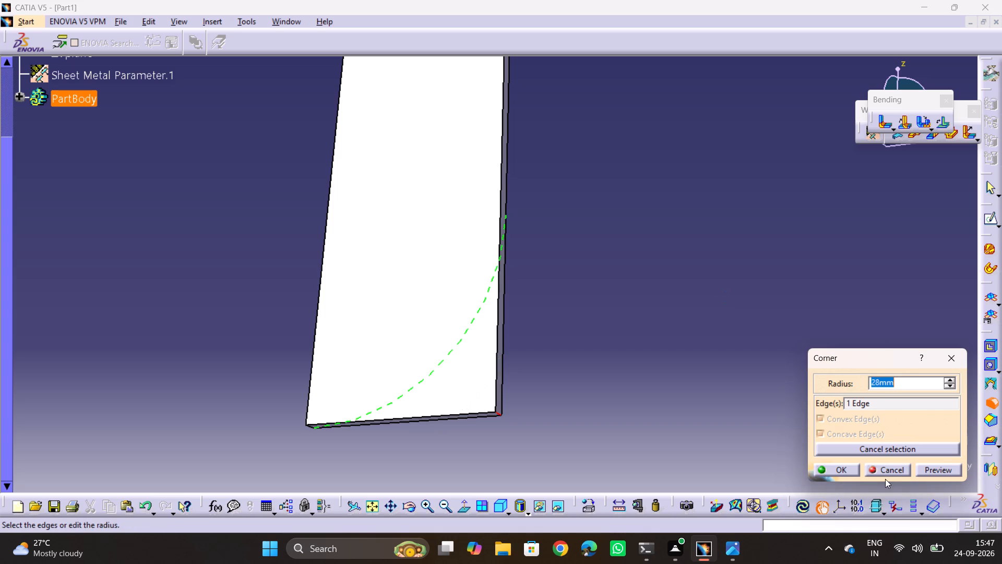
Add the matching lower corner edge of a second leg to the Corner selection.
ctrl+middle_drag(588, 267, 617, 419)
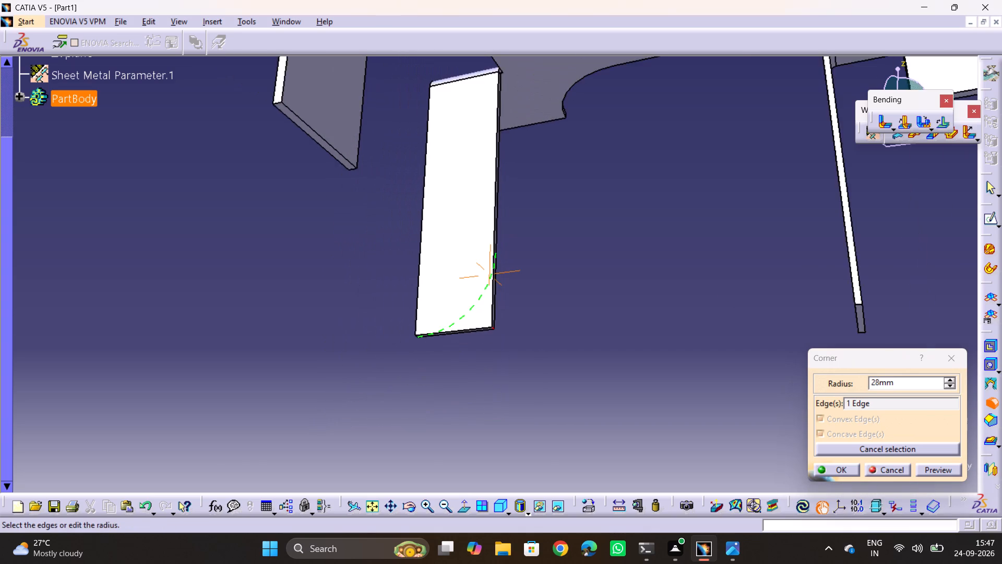
ctrl+middle_drag(617, 419, 621, 433)
middle_drag(491, 230, 683, 371)
drag(498, 233, 683, 371)
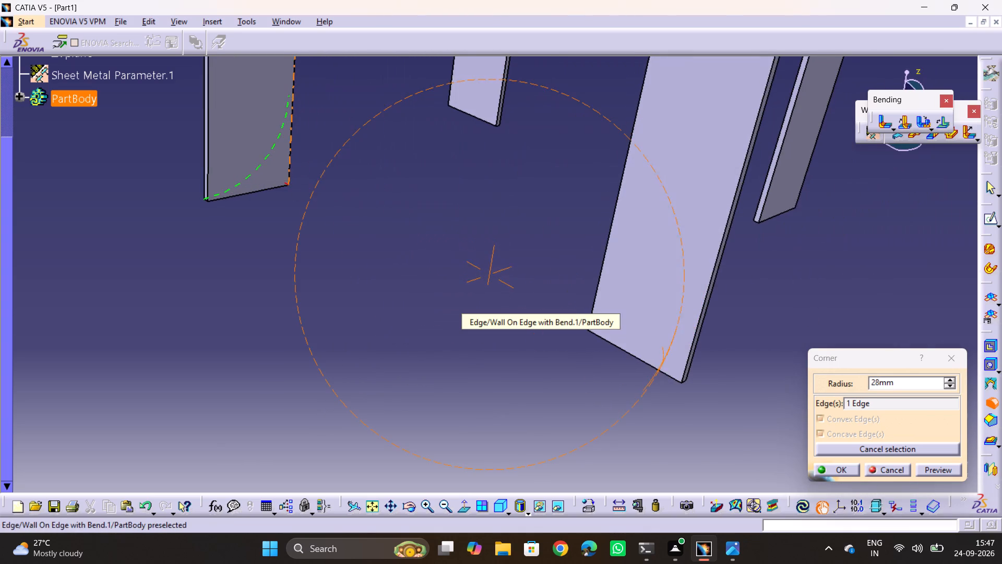
middle_drag(683, 371, 681, 371)
drag(683, 371, 679, 371)
ctrl+middle_drag(681, 393, 681, 369)
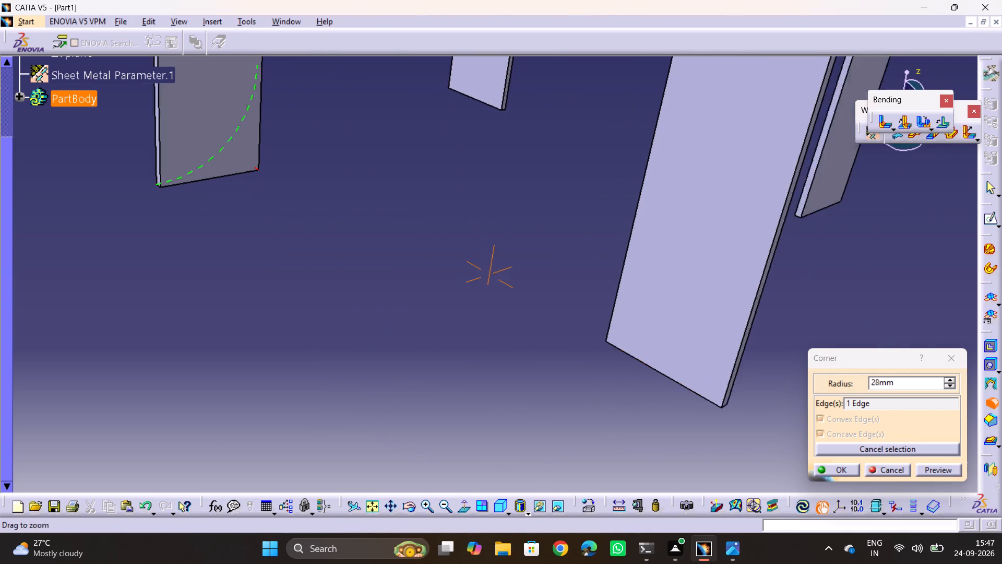
ctrl+middle_drag(681, 369, 690, 331)
middle_drag(699, 362, 344, 127)
click(400, 164)
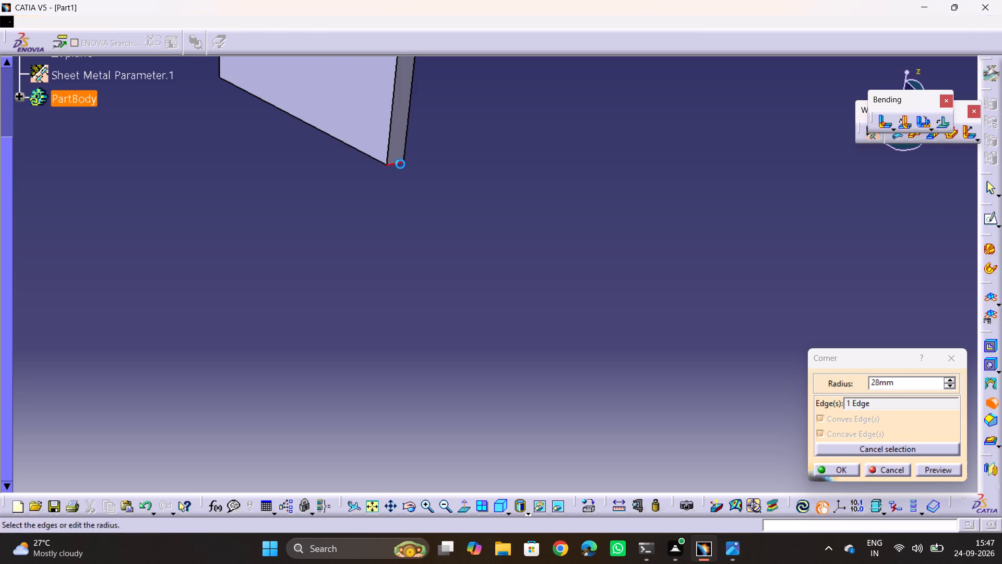
Add the matching lower corner edge of a third leg to the Corner selection.
ctrl+middle_drag(524, 164, 550, 363)
scroll(550, 363, up, 1)
scroll(531, 294, down, 1)
middle_drag(531, 294, 529, 294)
drag(531, 294, 529, 294)
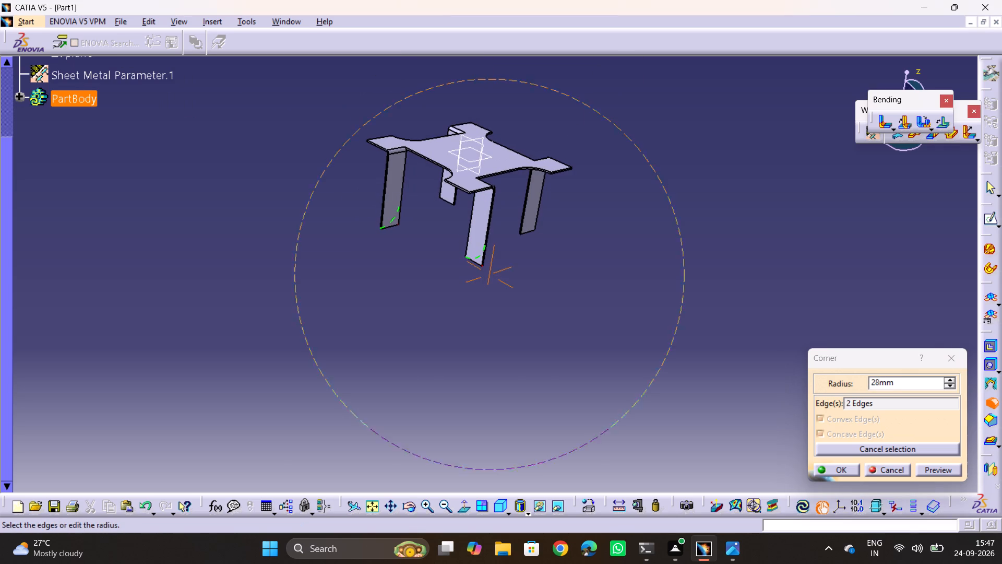
drag(529, 294, 211, 307)
middle_drag(529, 294, 211, 307)
middle_drag(574, 181, 566, 190)
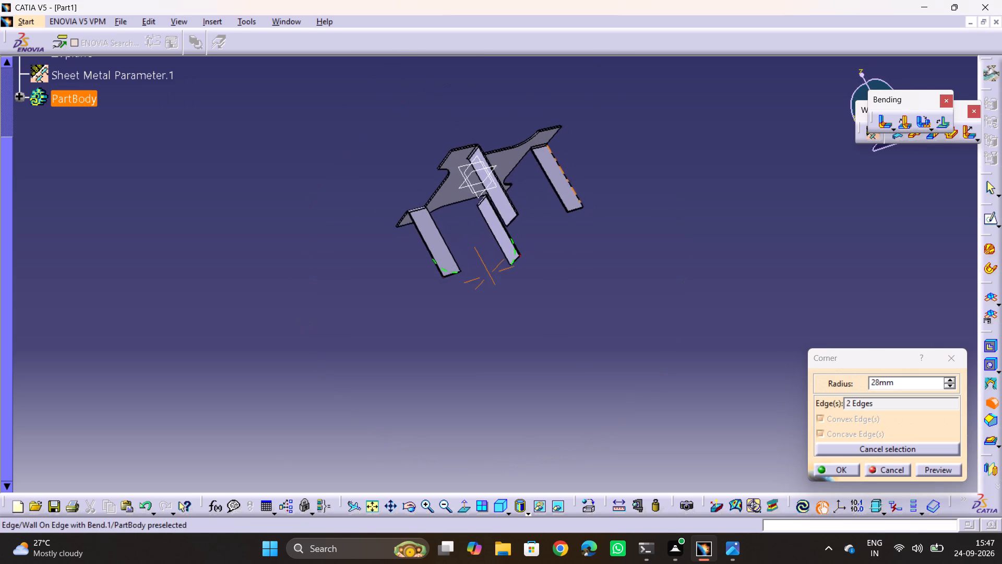
middle_drag(566, 190, 507, 320)
drag(560, 202, 514, 317)
ctrl+middle_drag(514, 280, 526, 170)
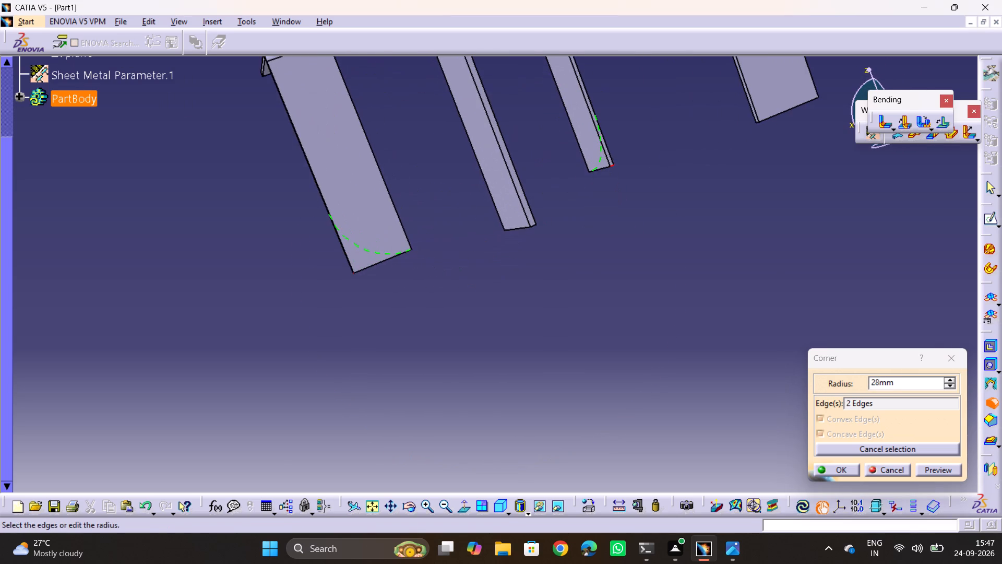
middle_drag(577, 181, 438, 350)
drag(577, 181, 437, 351)
click(438, 350)
ctrl+middle_drag(438, 335, 450, 251)
middle_drag(451, 266, 430, 272)
drag(450, 268, 430, 272)
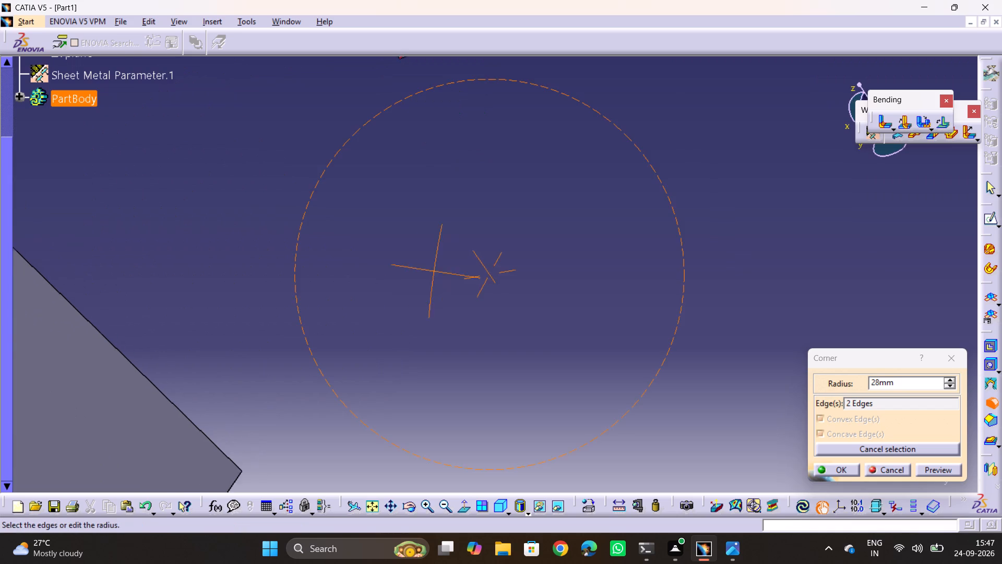
drag(430, 272, 207, 348)
middle_drag(430, 272, 206, 350)
ctrl+middle_drag(265, 338, 270, 349)
middle_drag(315, 332, 422, 267)
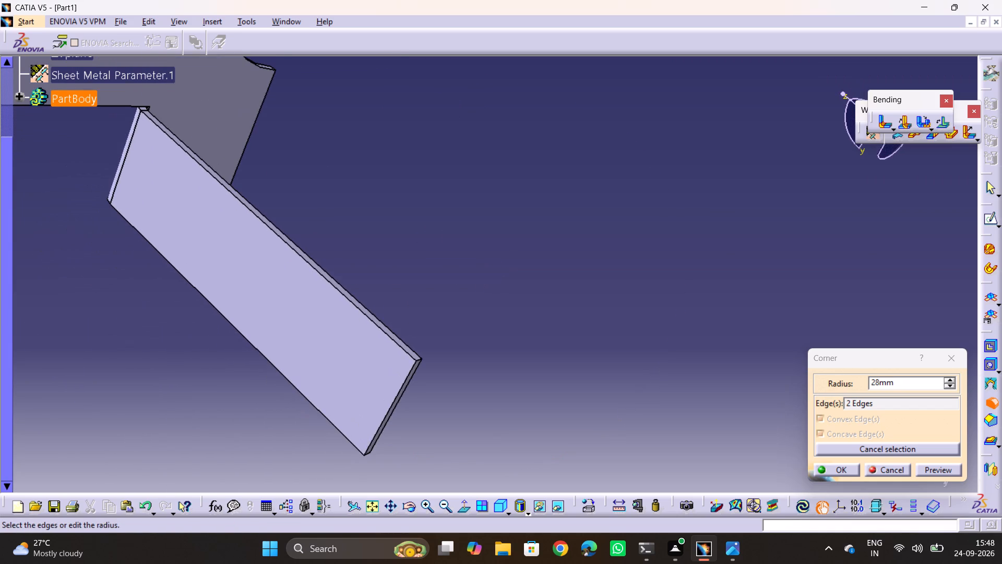
ctrl+middle_drag(443, 352, 458, 301)
middle_drag(425, 355, 560, 269)
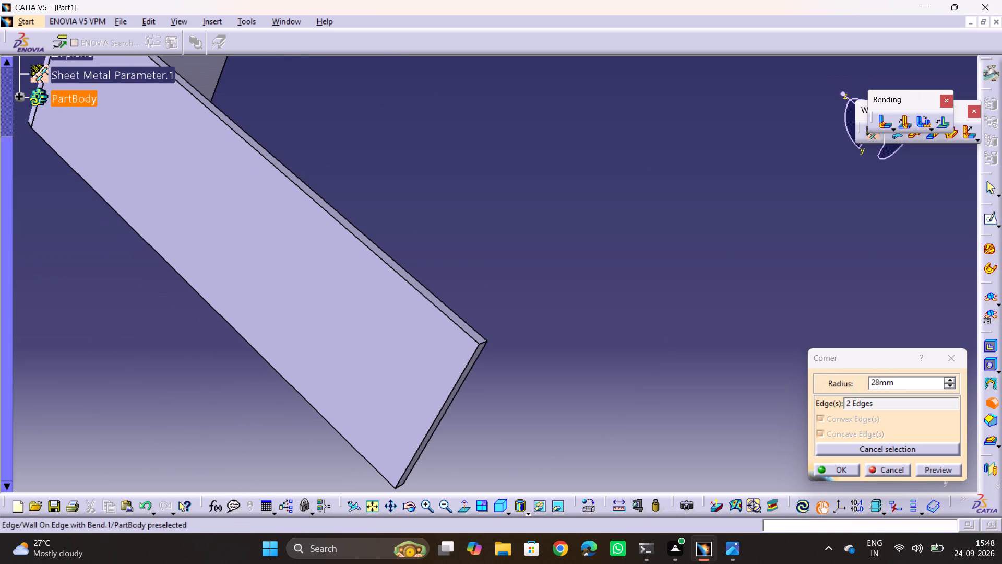
click(486, 339)
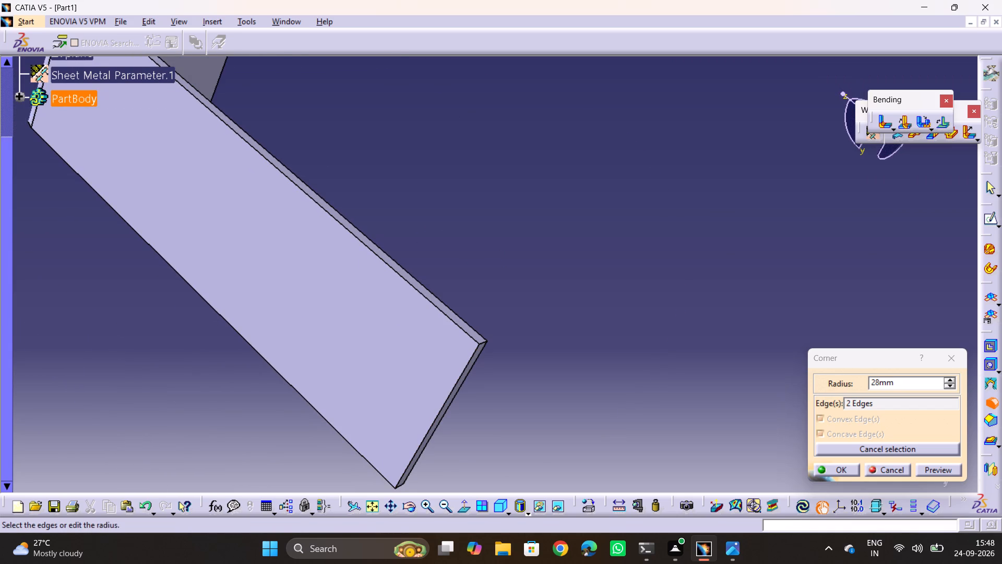
click(484, 339)
double_click(480, 342)
ctrl+middle_drag(493, 336, 502, 303)
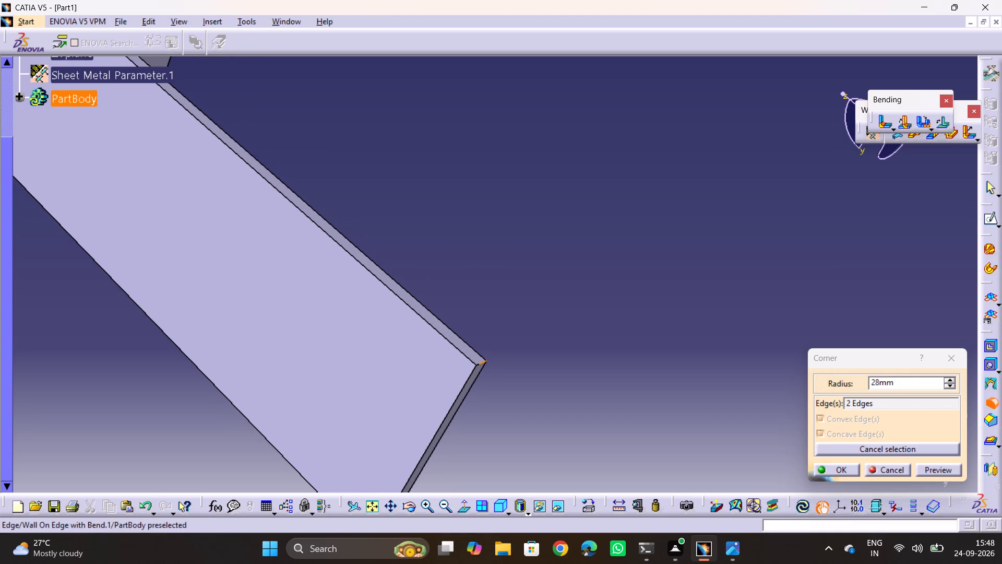
click(481, 365)
Add the lower corner edge of the remaining fourth leg to the Corner selection.
middle_drag(520, 249, 710, 345)
drag(520, 249, 710, 345)
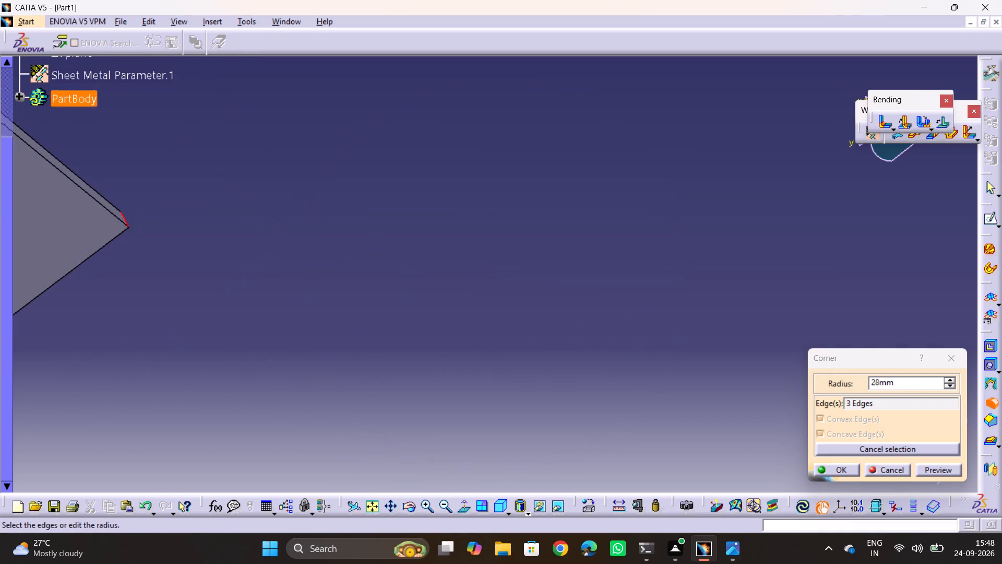
ctrl+middle_drag(437, 95, 464, 241)
middle_drag(466, 244, 505, 133)
drag(466, 244, 505, 133)
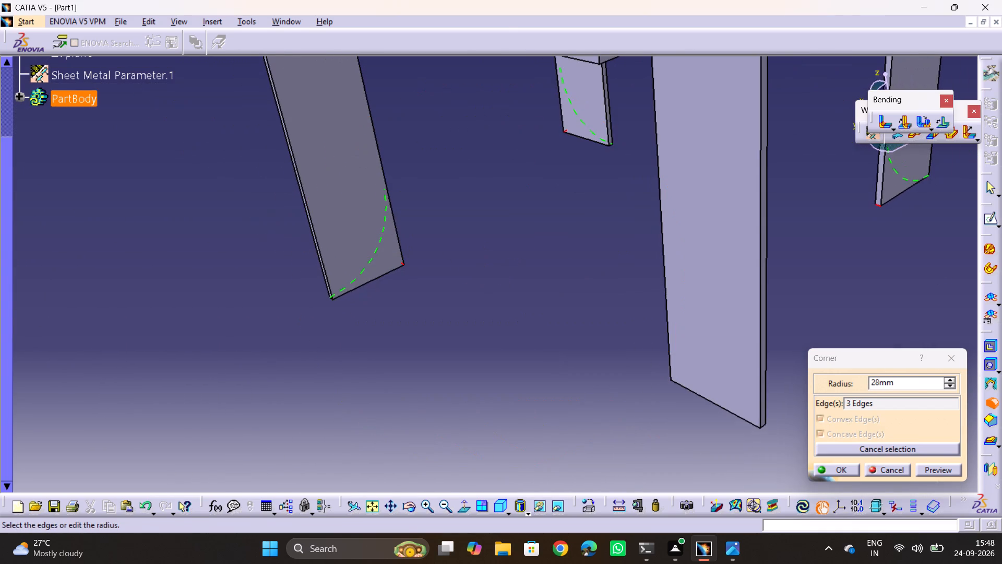
ctrl+middle_drag(668, 211, 638, 260)
middle_drag(653, 302, 214, 325)
drag(653, 304, 214, 325)
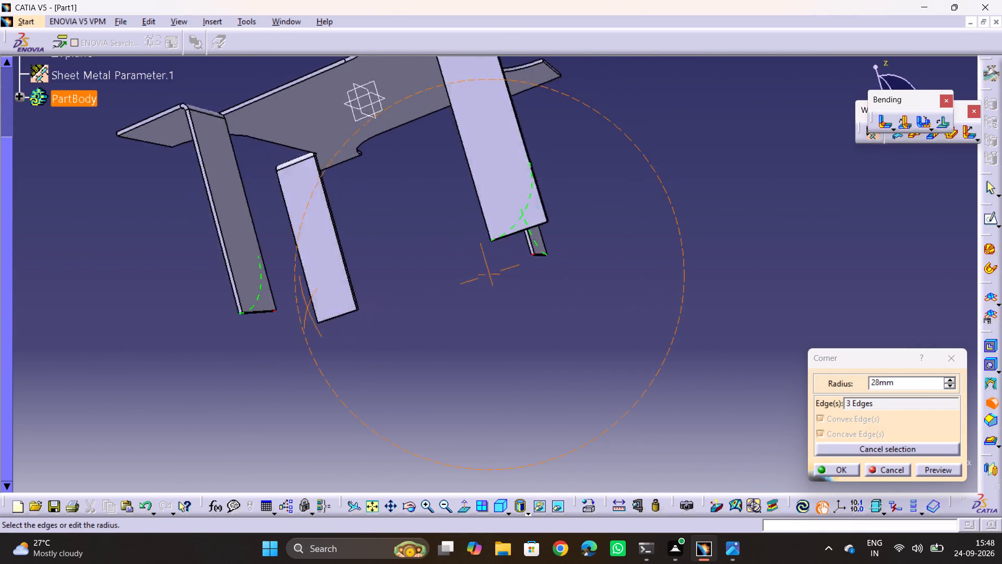
middle_drag(214, 325, 161, 334)
drag(214, 325, 162, 334)
ctrl+middle_drag(404, 360, 396, 207)
middle_drag(223, 284, 644, 184)
ctrl+middle_drag(410, 344, 402, 246)
middle_drag(241, 315, 508, 217)
ctrl+middle_drag(346, 326, 362, 254)
middle_drag(246, 323, 416, 253)
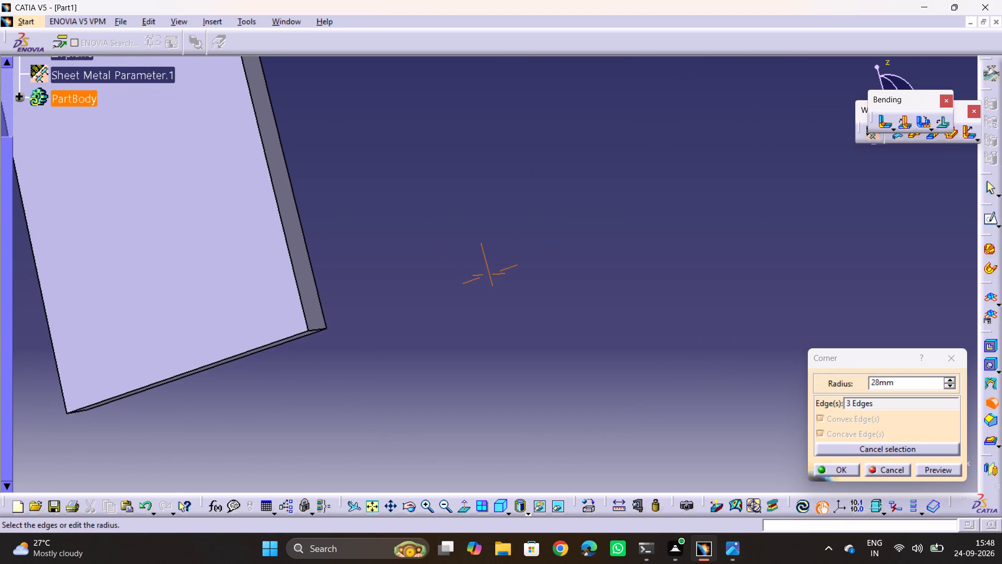
middle_drag(416, 253, 451, 246)
click(322, 329)
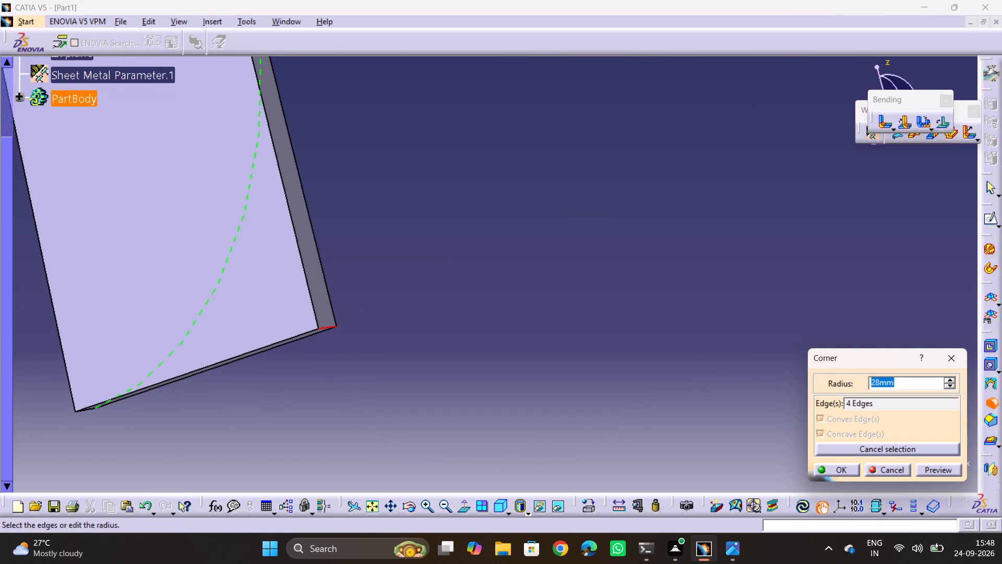
Check the corner arcs on all four legs, then preview and accept the Corner definition.
ctrl+scroll(438, 161, down, 1)
ctrl+middle_drag(438, 161, 459, 171)
ctrl+drag(439, 215, 458, 316)
ctrl+drag(456, 197, 459, 171)
ctrl+scroll(459, 171, up, 1)
ctrl+middle_drag(459, 171, 488, 414)
ctrl+middle_drag(481, 193, 491, 279)
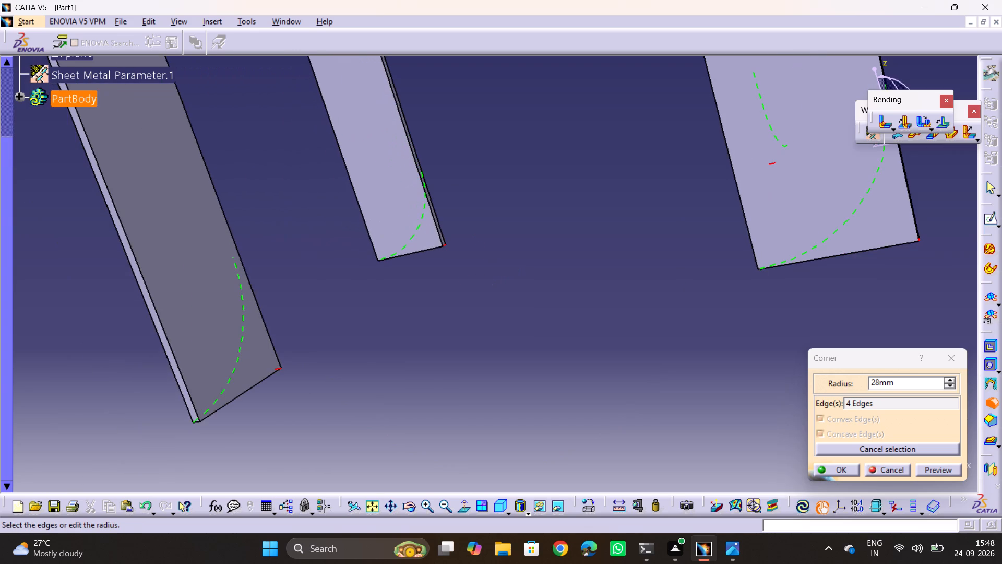
middle_drag(492, 180, 553, 180)
drag(494, 180, 553, 180)
ctrl+middle_drag(560, 174, 581, 248)
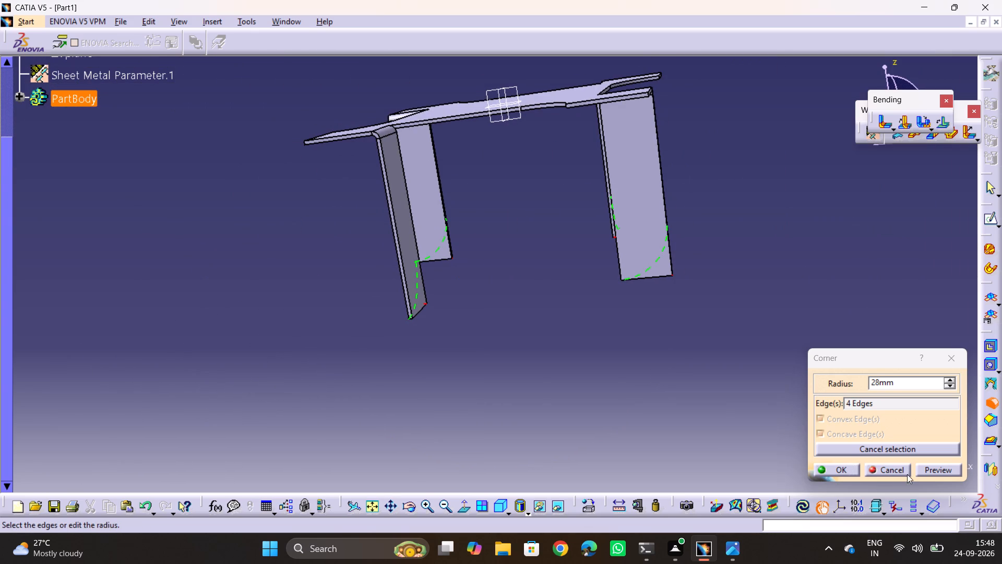
click(931, 471)
click(832, 474)
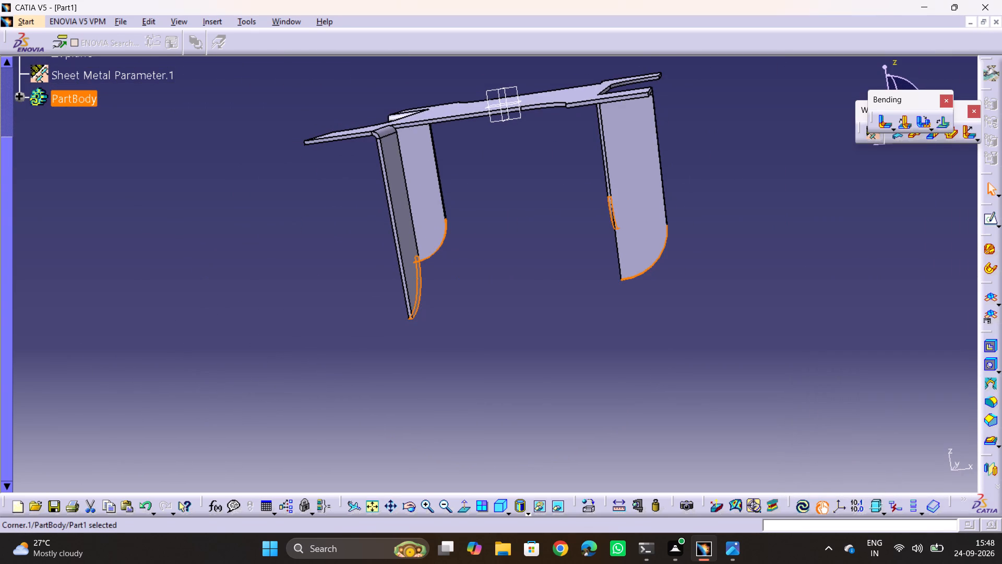
click(679, 356)
Inspect the finished four-legged part from above and from the side, checking the rounded leg ends.
scroll(490, 194, down, 1)
middle_drag(490, 194, 570, 373)
drag(529, 207, 570, 373)
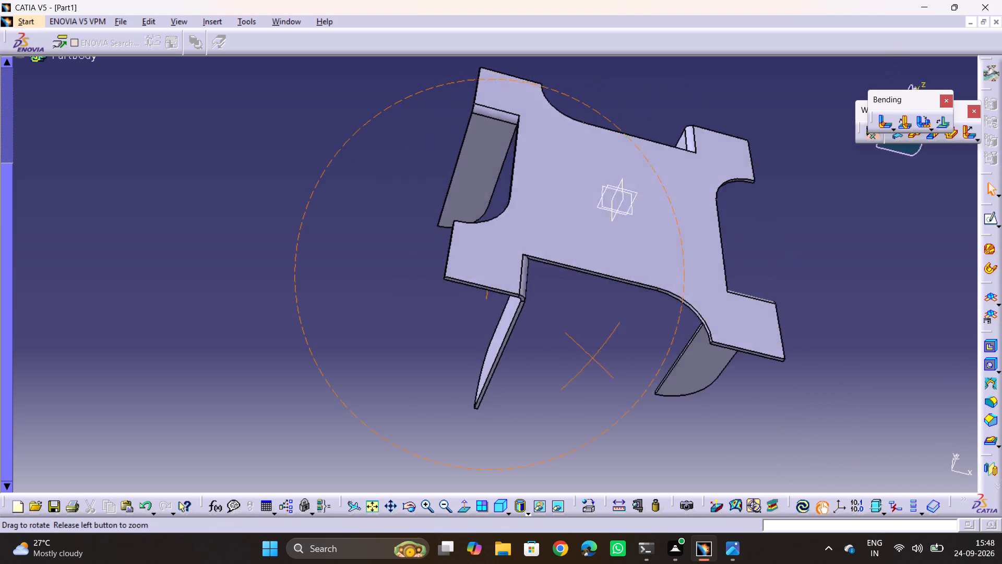
drag(570, 373, 532, 403)
middle_drag(570, 373, 514, 336)
drag(531, 403, 522, 404)
drag(493, 363, 477, 205)
click(477, 204)
drag(499, 283, 507, 311)
drag(505, 313, 506, 320)
click(508, 324)
drag(511, 330, 514, 336)
scroll(514, 336, up, 1)
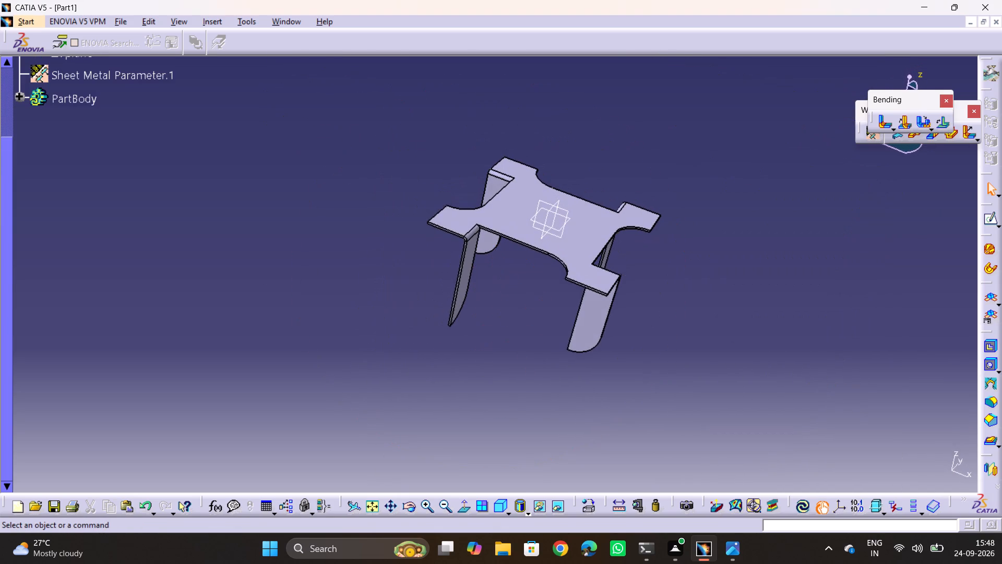
Compare the finished four-legged part with the views and dimensions in reference drawing 21.png.
key(alt+Tab)
middle_drag(438, 196, 490, 108)
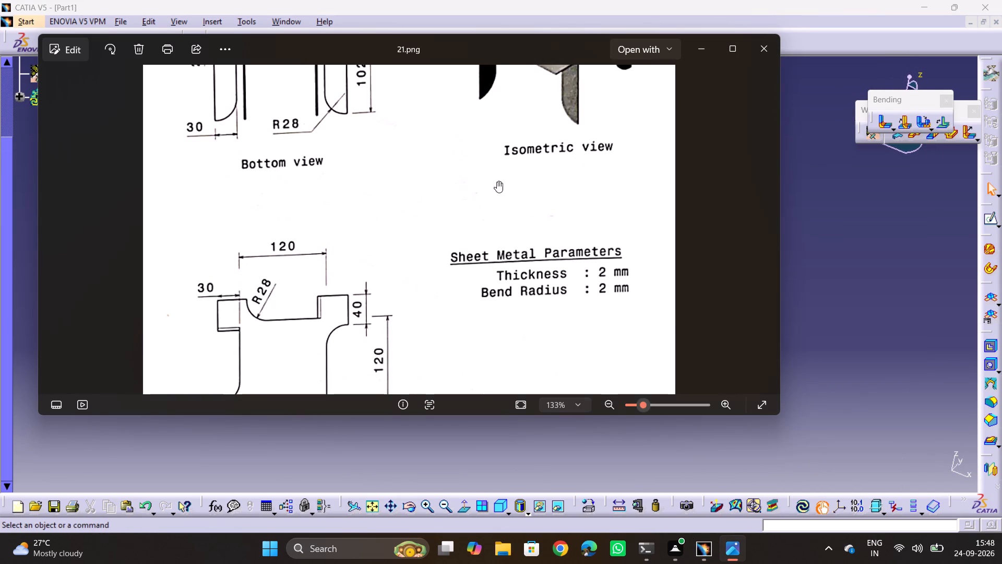
middle_drag(508, 219, 553, 160)
middle_drag(553, 162, 563, 351)
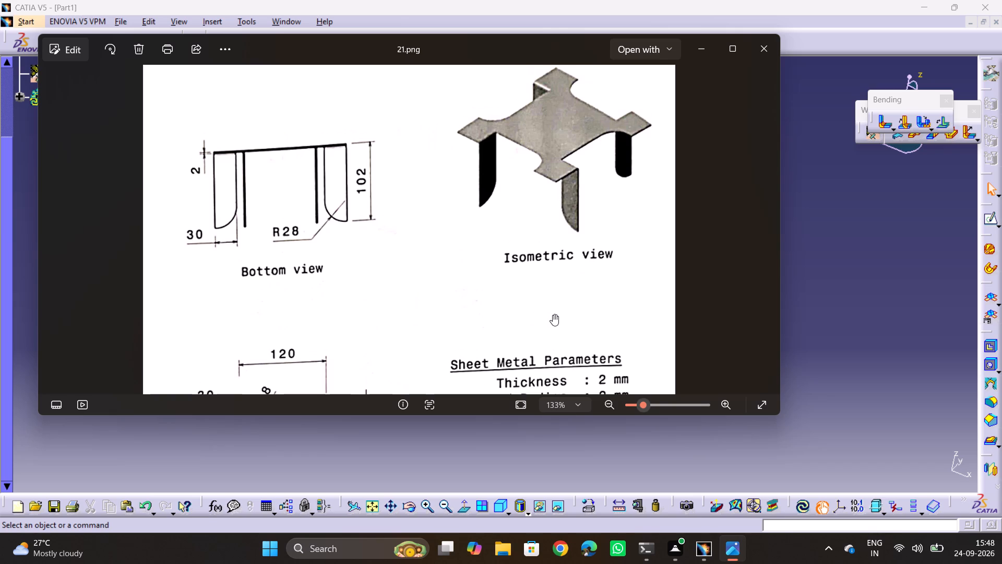
key(alt+Tab)
middle_drag(704, 320, 665, 286)
drag(665, 286, 613, 358)
middle_drag(665, 286, 679, 355)
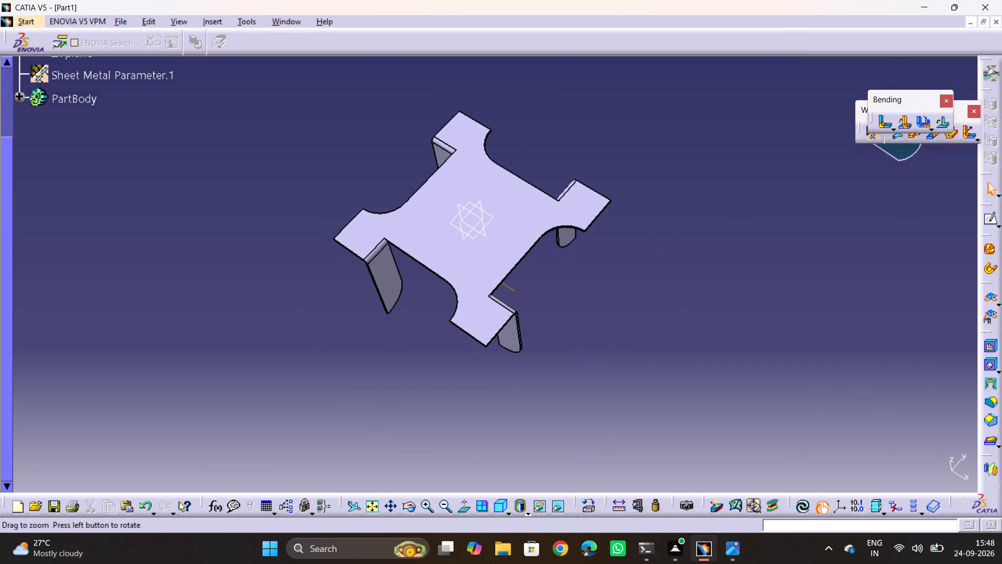
Save the part in the JI folder as a CATPart named C15.
key(ctrl+s)
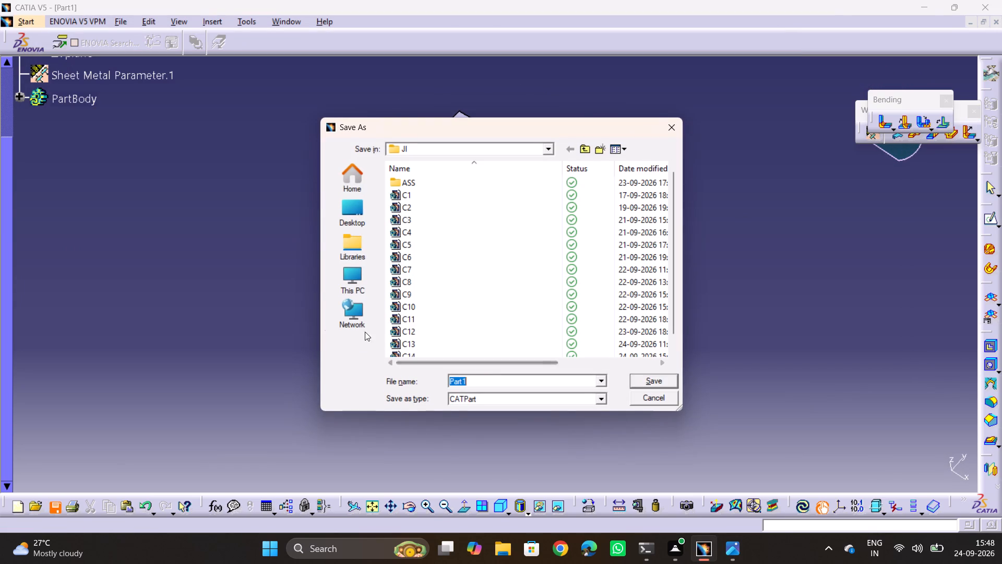
scroll(506, 305, down, 4)
scroll(432, 295, down, 3)
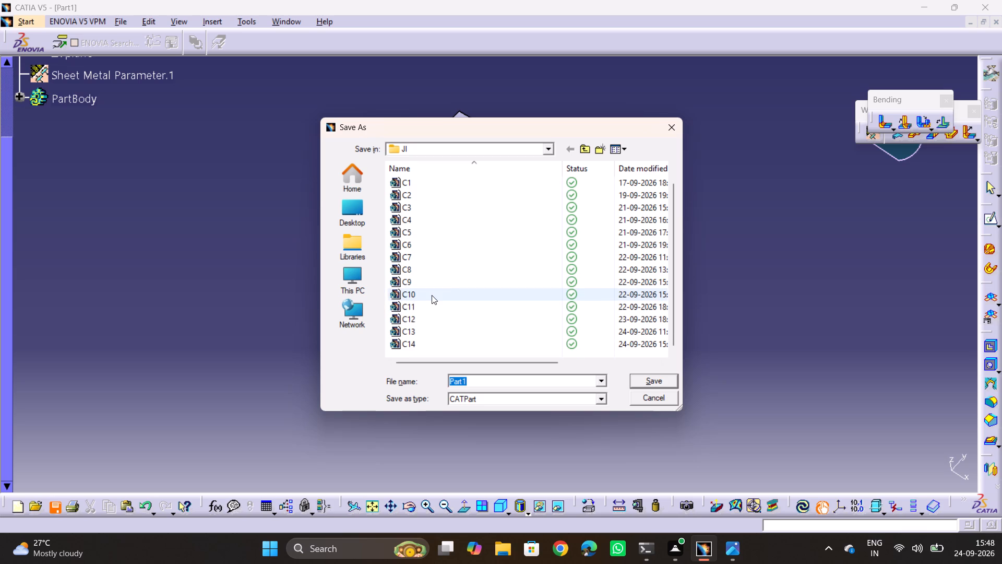
text(C14)
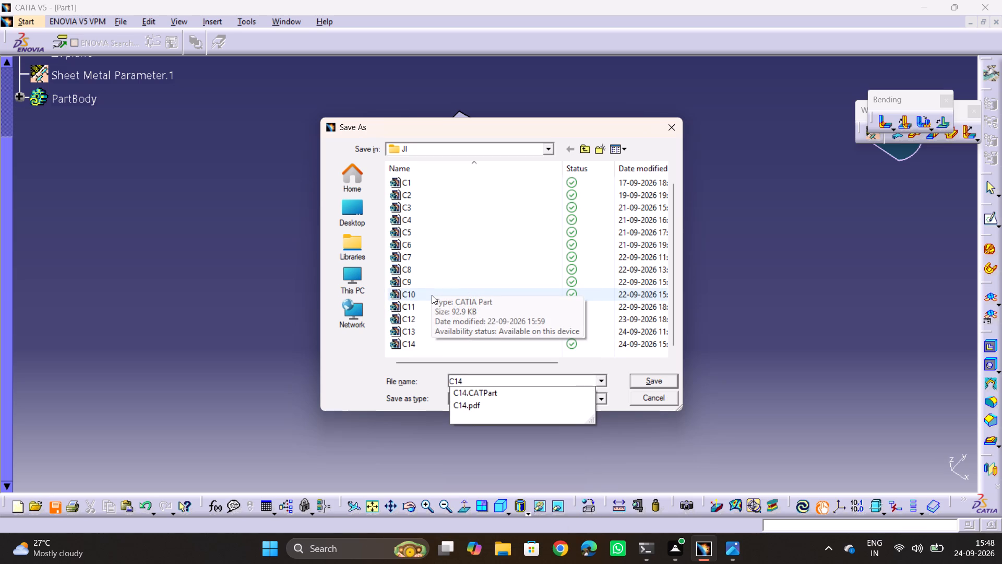
key(BackSpace)
key(5)
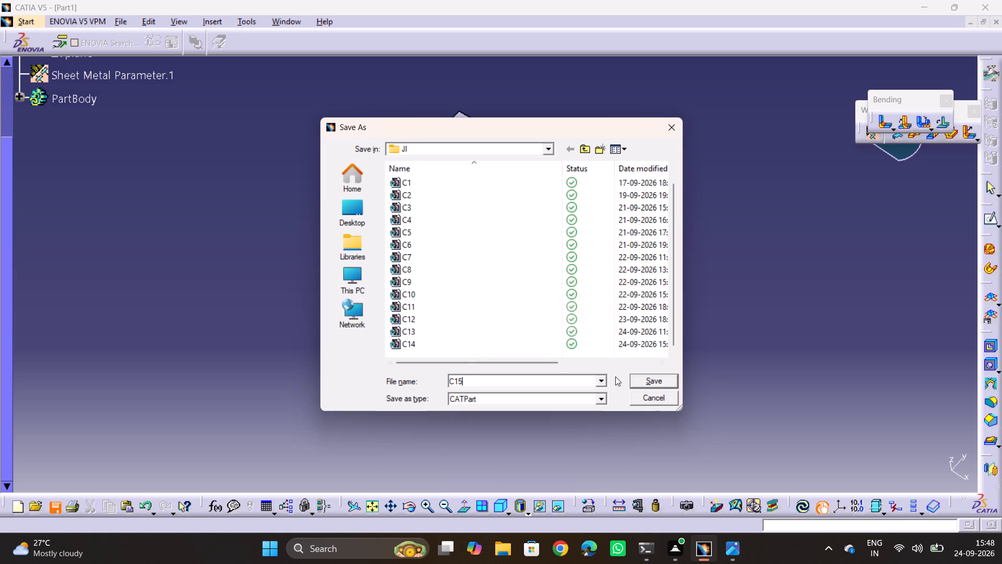
click(645, 380)
Inspect the four-legged part from above and from the side, checking the plate and its bent legs.
scroll(470, 346, down, 1)
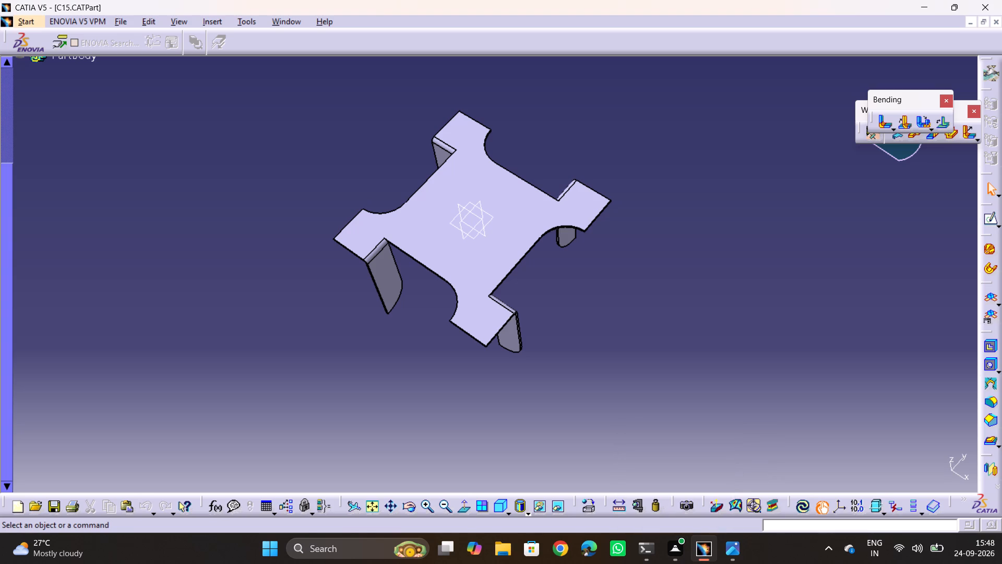
middle_drag(589, 426, 553, 374)
drag(569, 308, 553, 374)
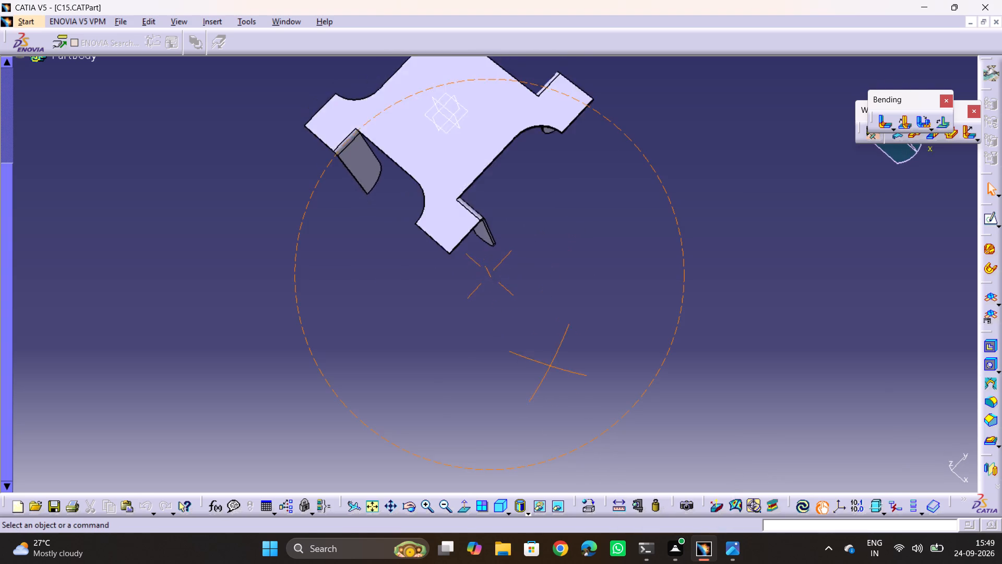
drag(553, 374, 567, 404)
middle_drag(553, 374, 567, 404)
middle_drag(551, 295, 547, 413)
middle_drag(525, 403, 567, 193)
drag(523, 400, 567, 193)
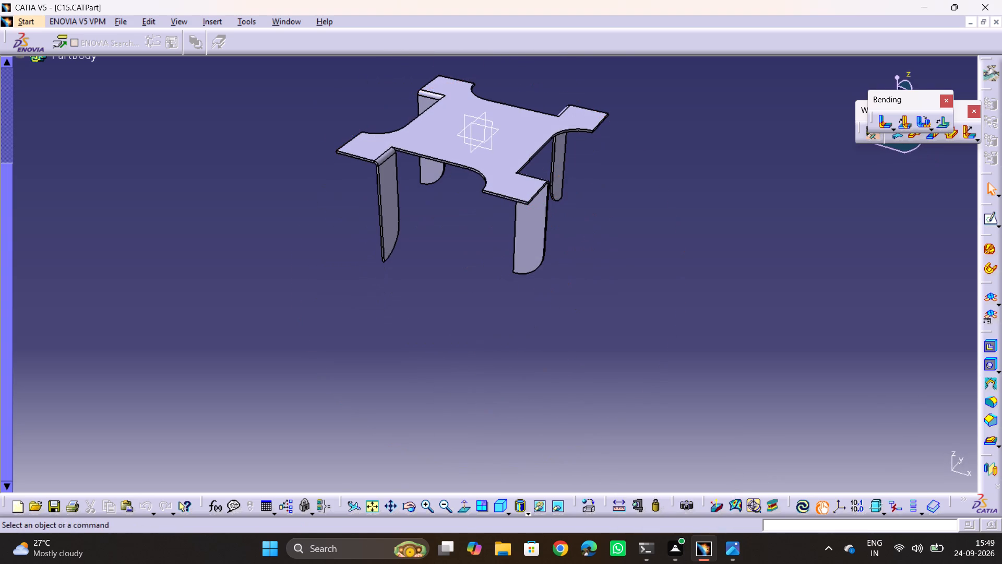
Create a Drafting drawing of the part with the automatic front, top and left view layout on an A3 ISO landscape sheet.
click(28, 20)
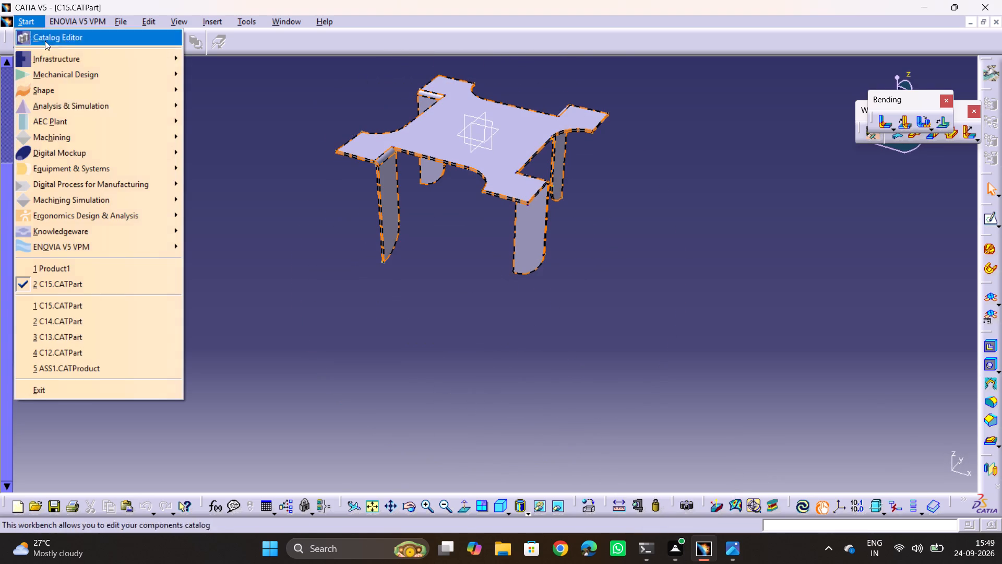
click(93, 67)
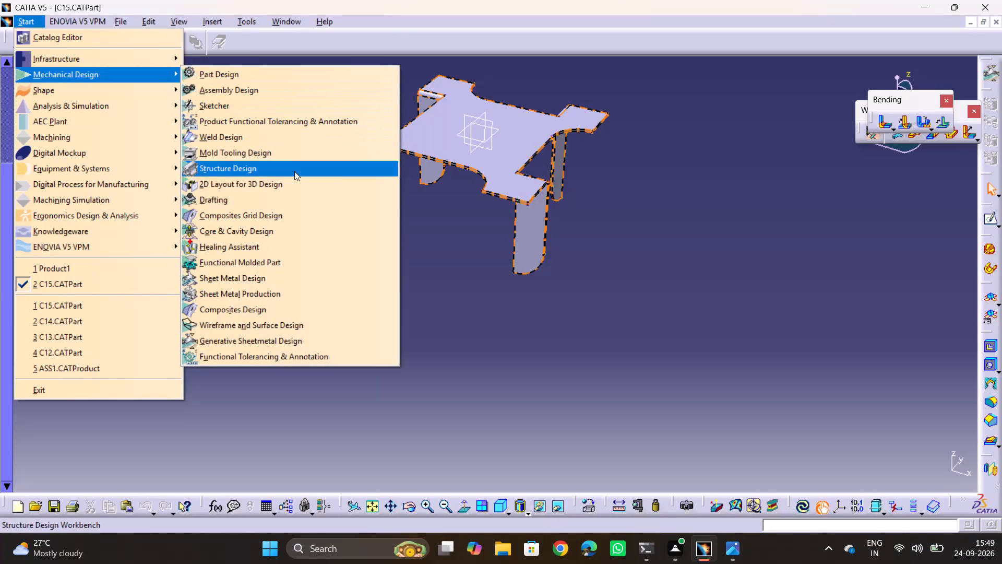
click(289, 197)
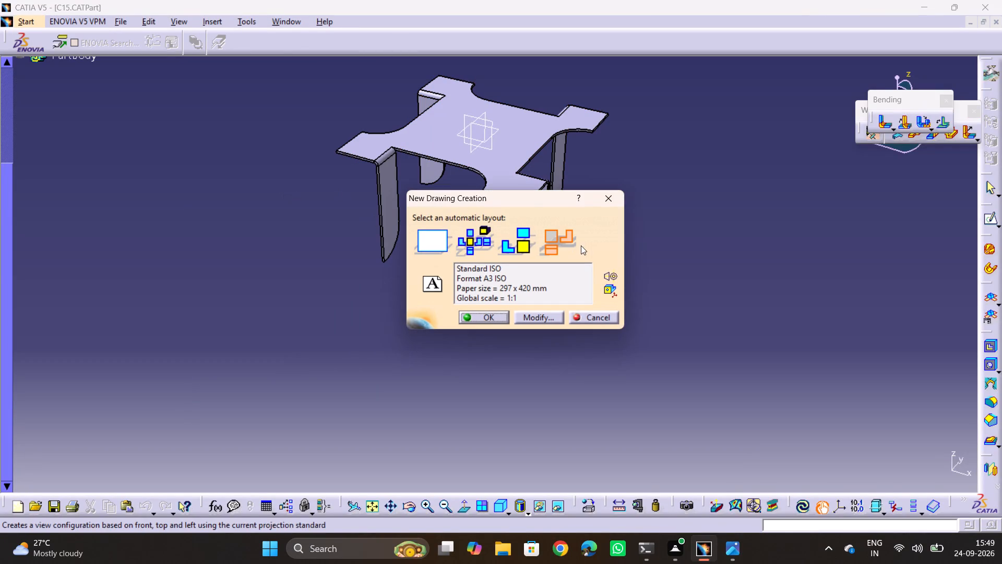
click(534, 323)
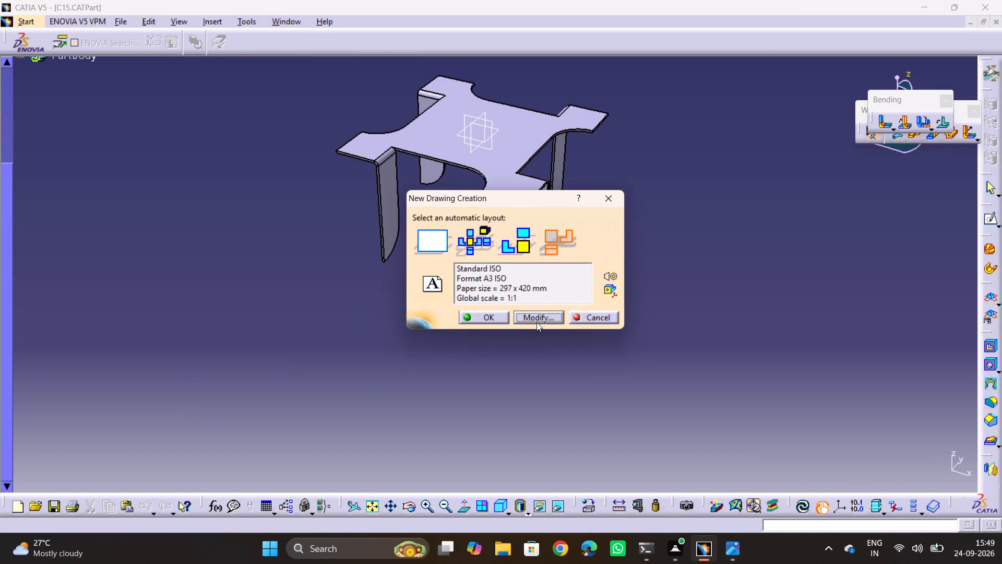
double_click(549, 315)
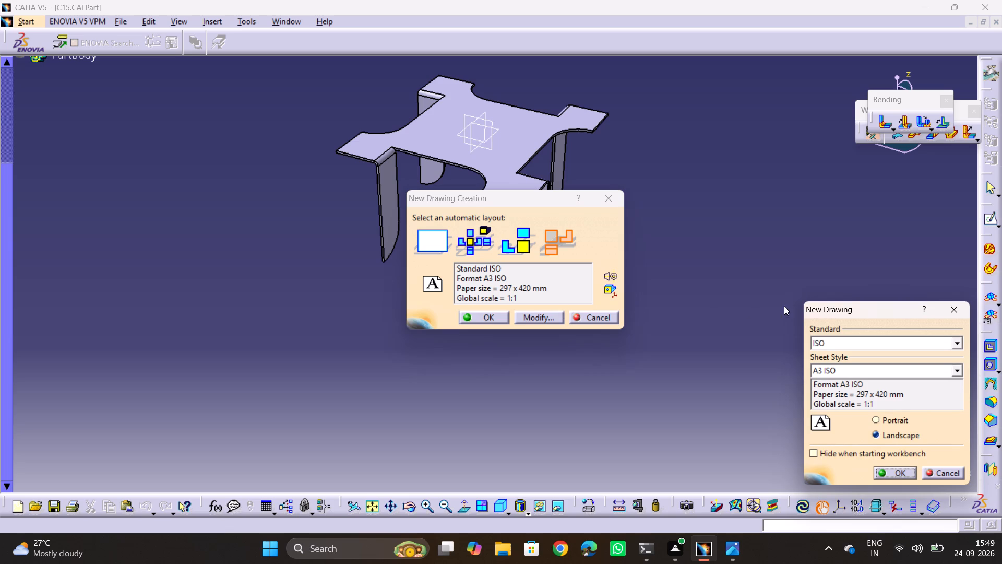
double_click(840, 368)
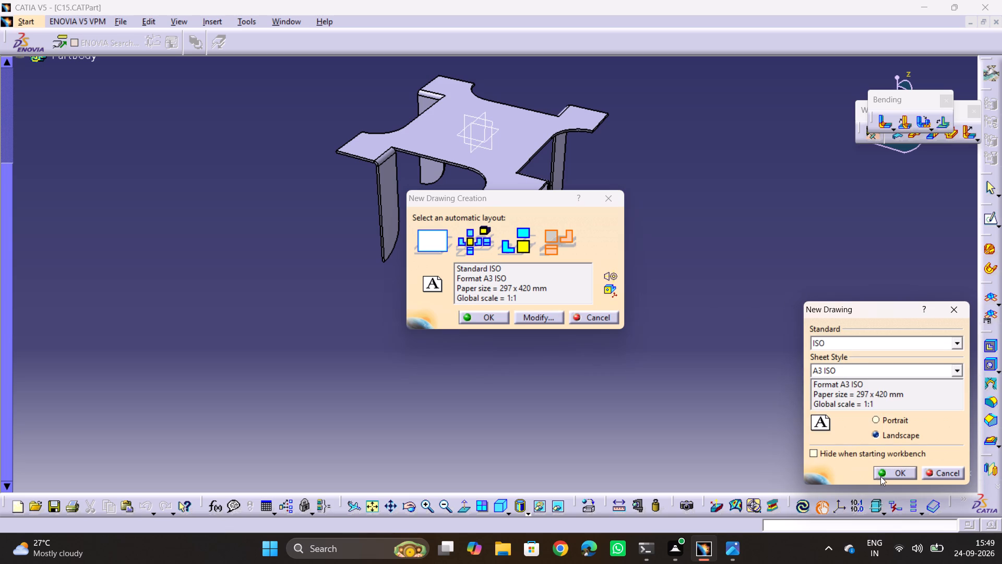
click(890, 472)
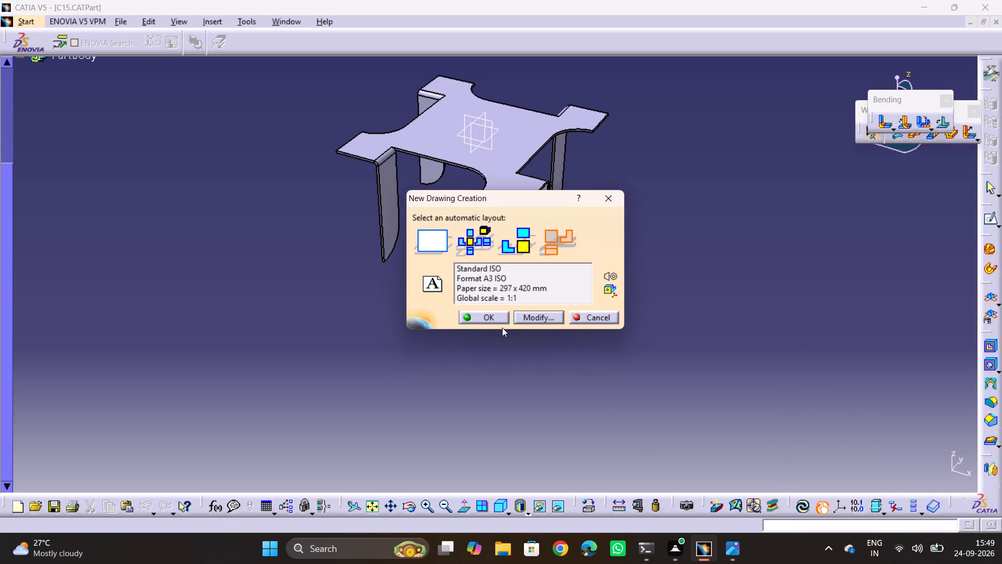
click(480, 317)
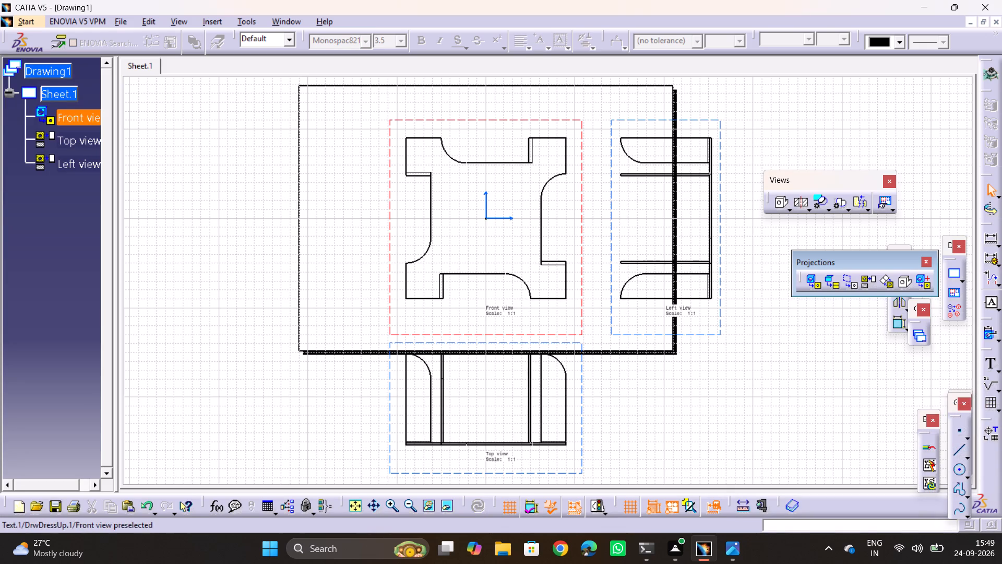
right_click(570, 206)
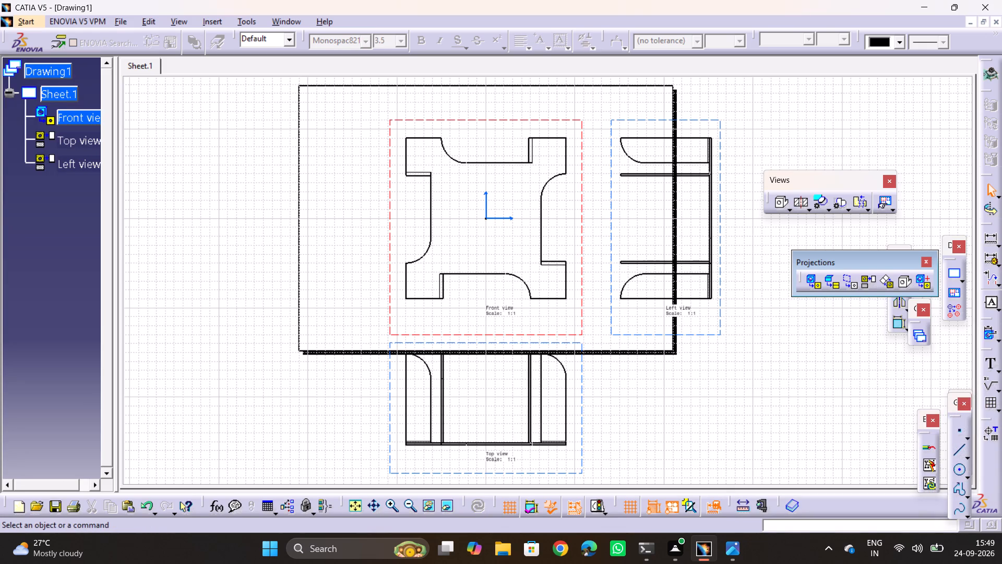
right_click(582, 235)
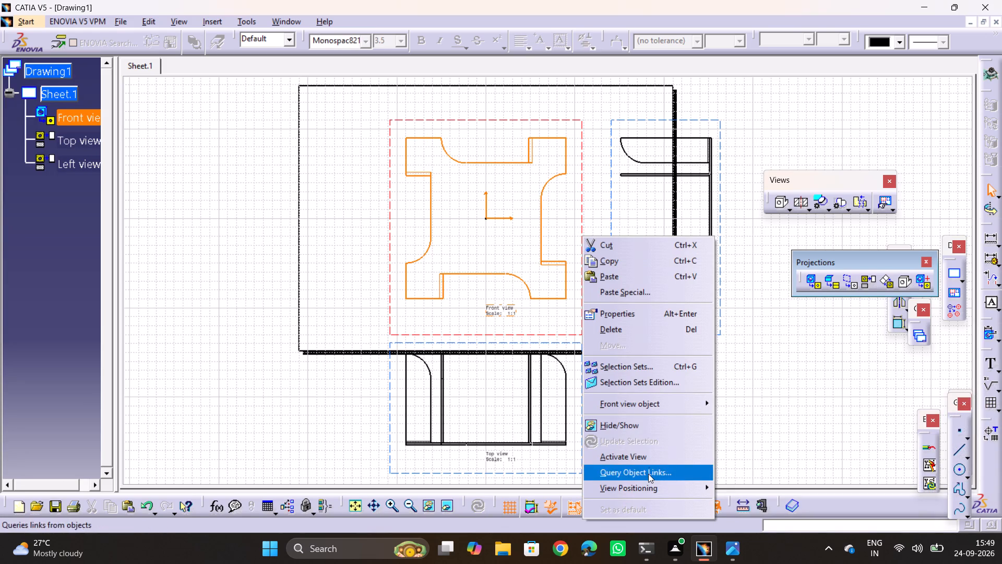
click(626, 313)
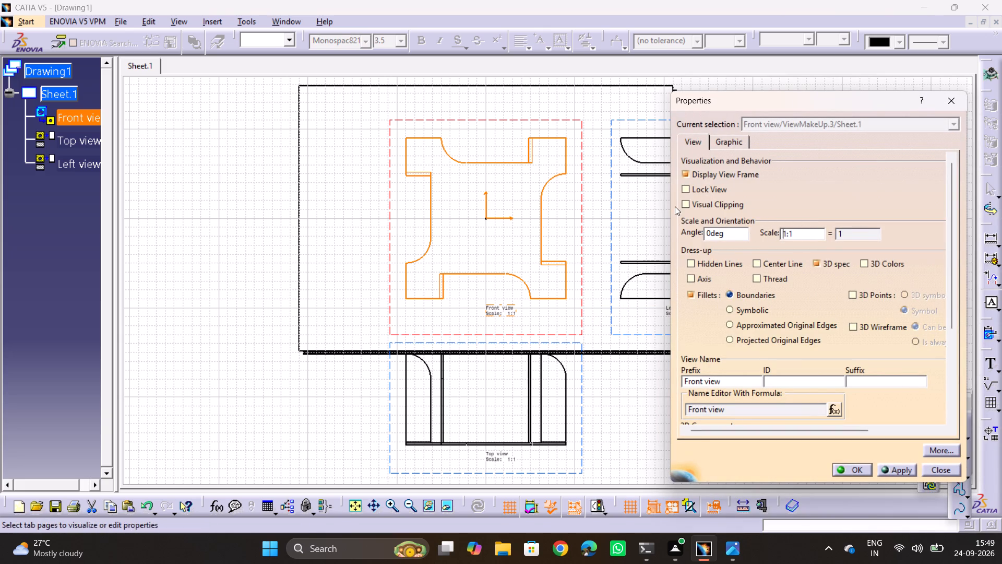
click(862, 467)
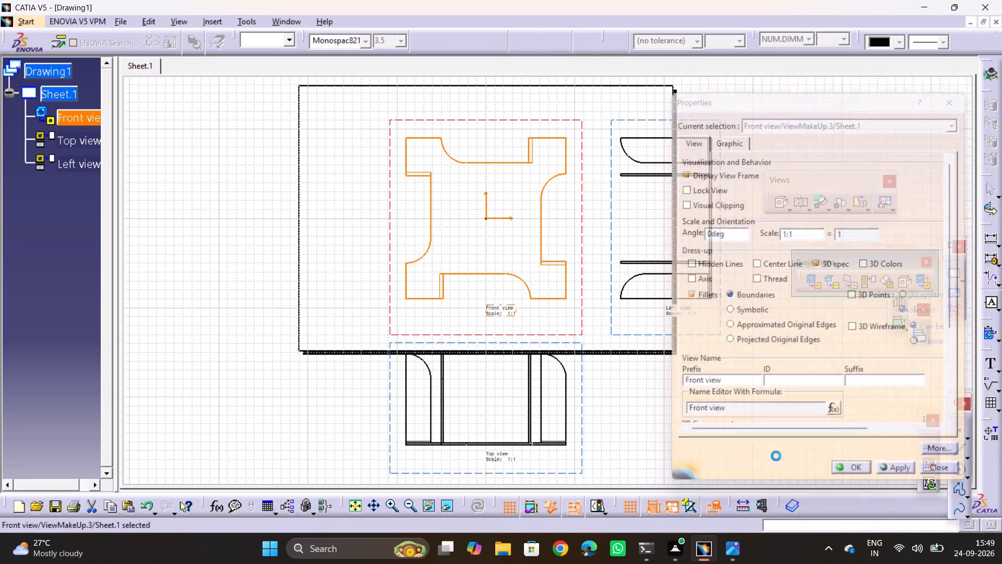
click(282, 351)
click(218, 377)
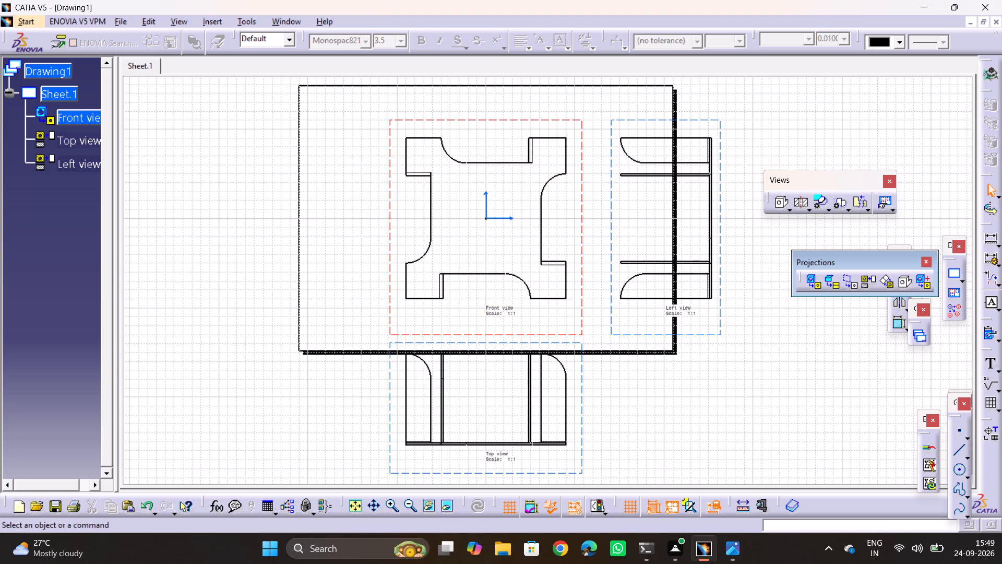
Change the format of Sheet.1 to A2 ISO in its properties.
right_click(44, 99)
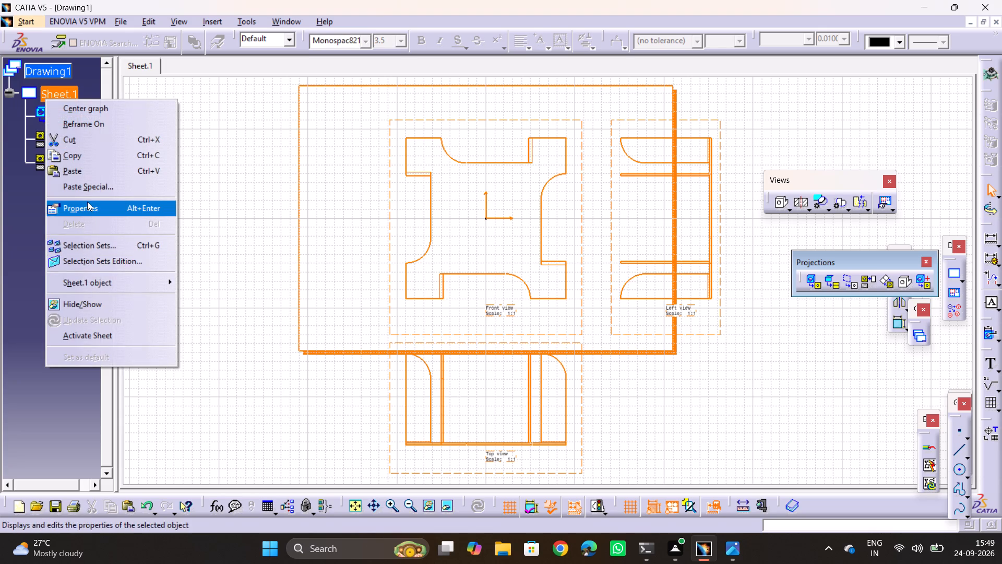
click(87, 202)
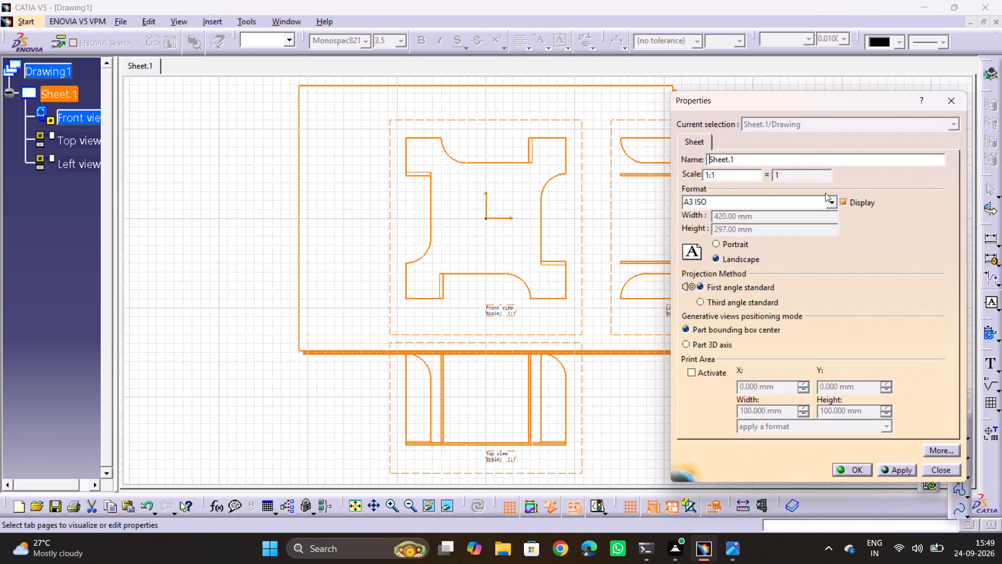
click(831, 203)
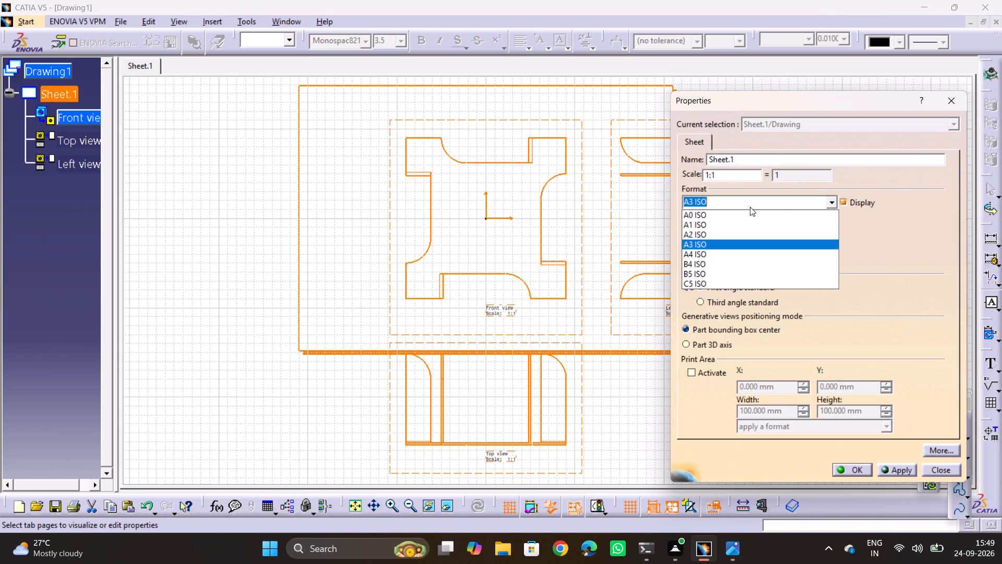
click(694, 236)
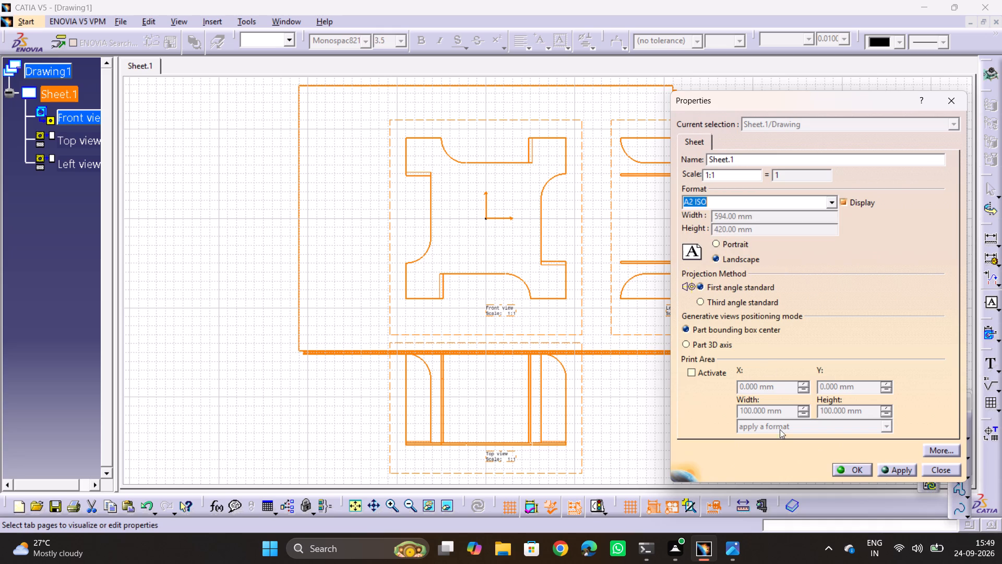
click(846, 467)
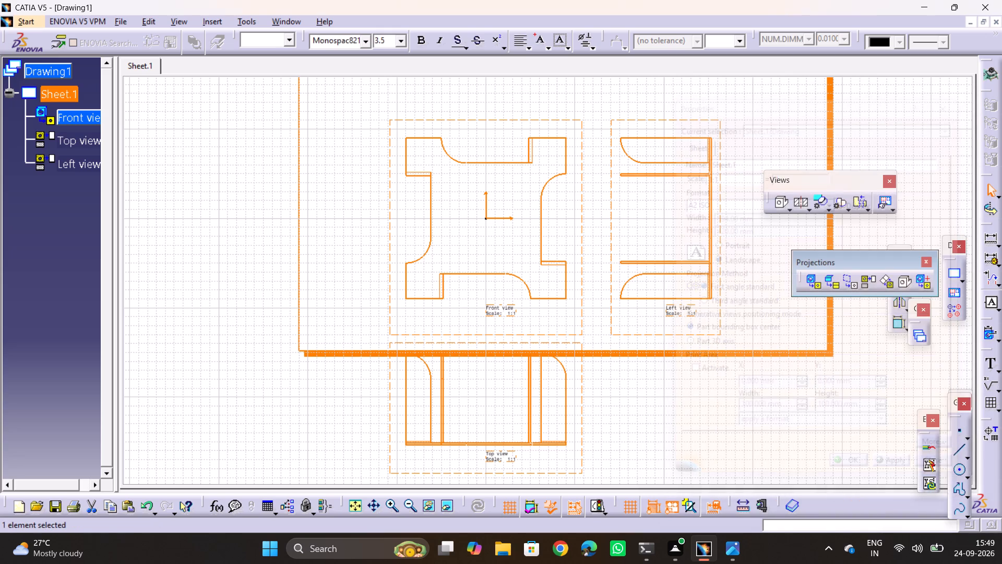
click(775, 433)
Move the front view, together with its linked top and left views, to just inside the sheet's upper-left corner.
middle_drag(679, 319, 684, 407)
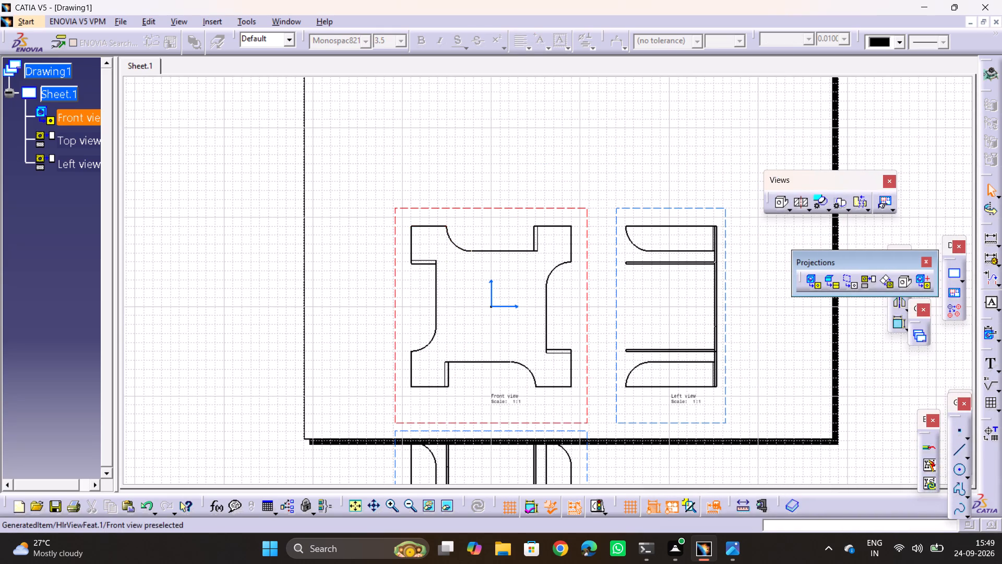
drag(411, 207, 363, 79)
middle_drag(492, 164, 514, 260)
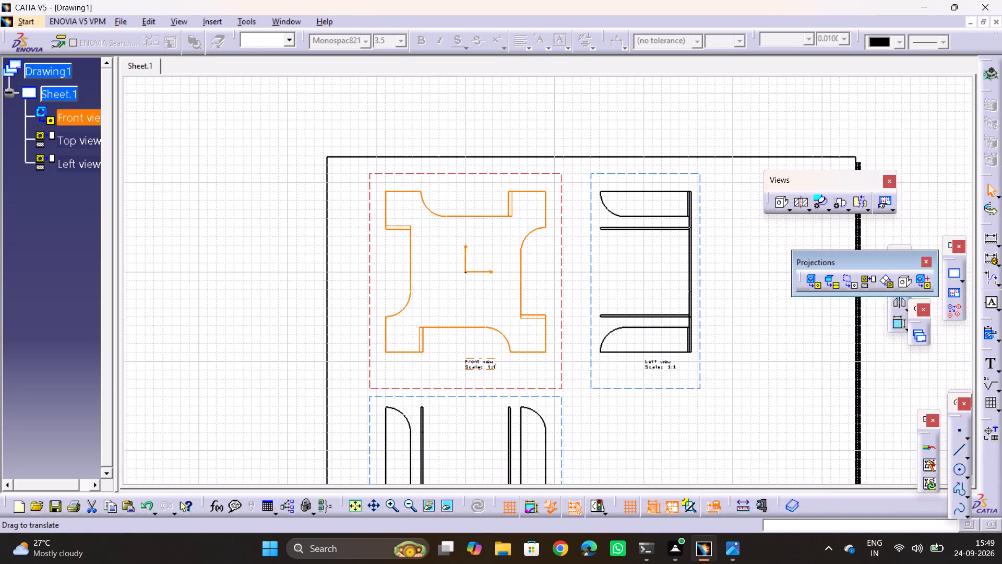
middle_drag(514, 260, 514, 262)
drag(381, 177, 356, 164)
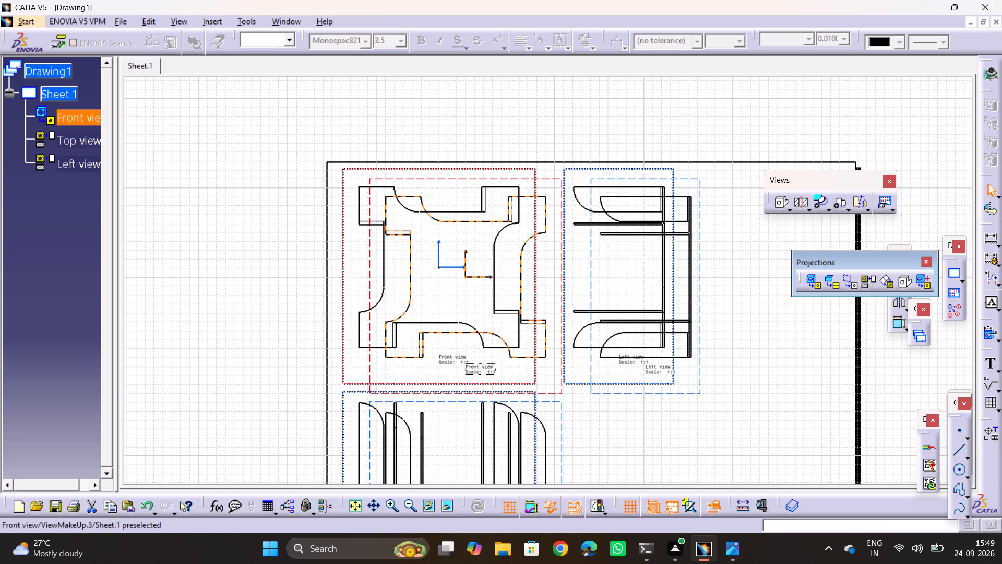
drag(356, 164, 355, 173)
Move the left view farther from the front view, toward the right side of the sheet, widening the gap between them.
middle_drag(436, 262, 407, 136)
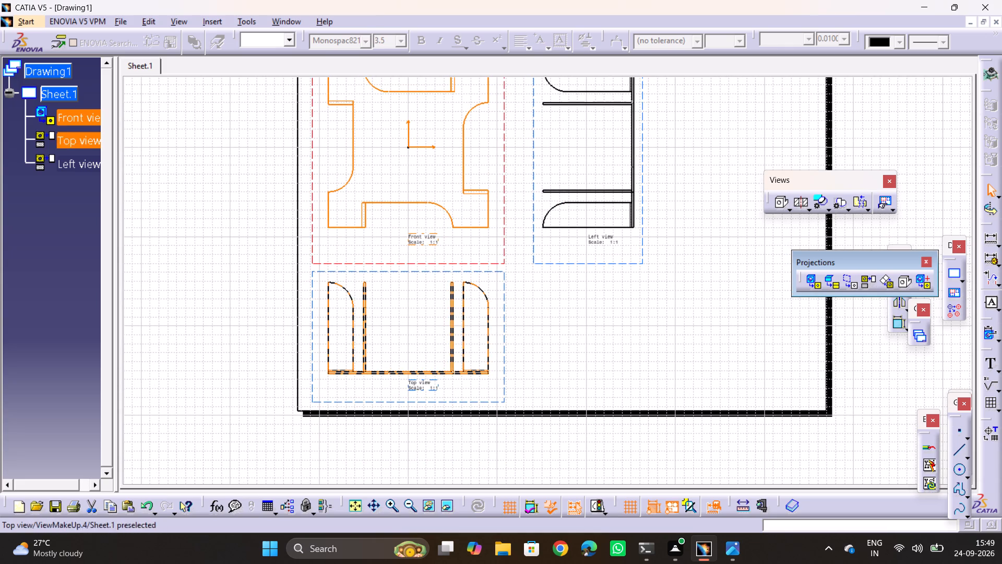
middle_drag(650, 283, 467, 295)
middle_drag(485, 211, 488, 285)
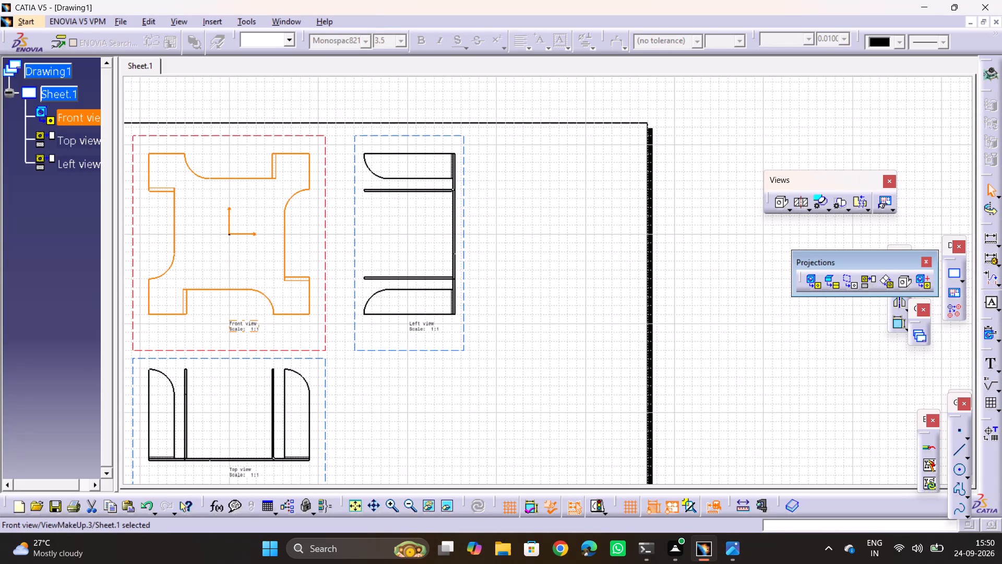
drag(464, 235, 582, 214)
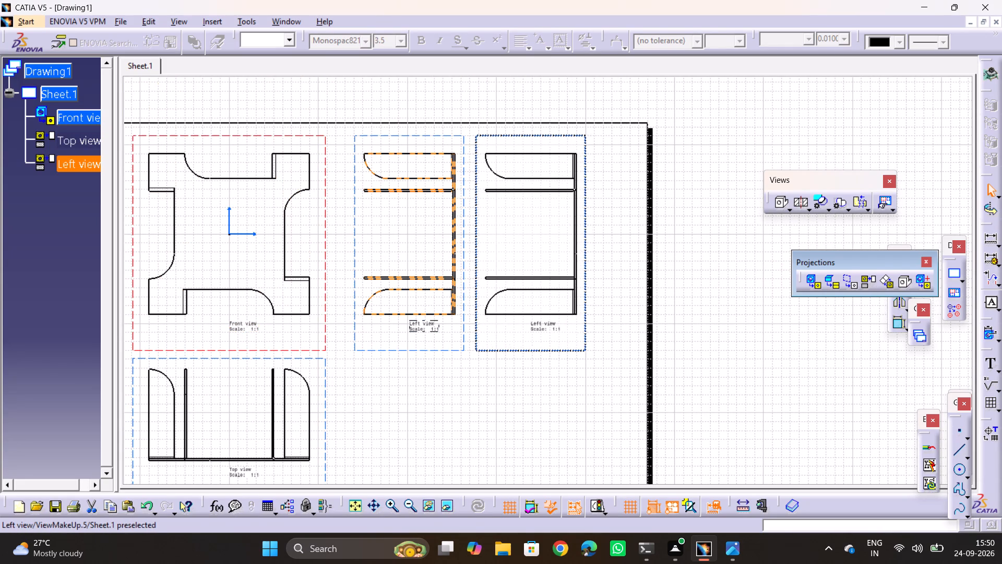
drag(582, 214, 549, 209)
click(747, 310)
middle_drag(648, 328, 663, 278)
middle_drag(687, 311, 706, 330)
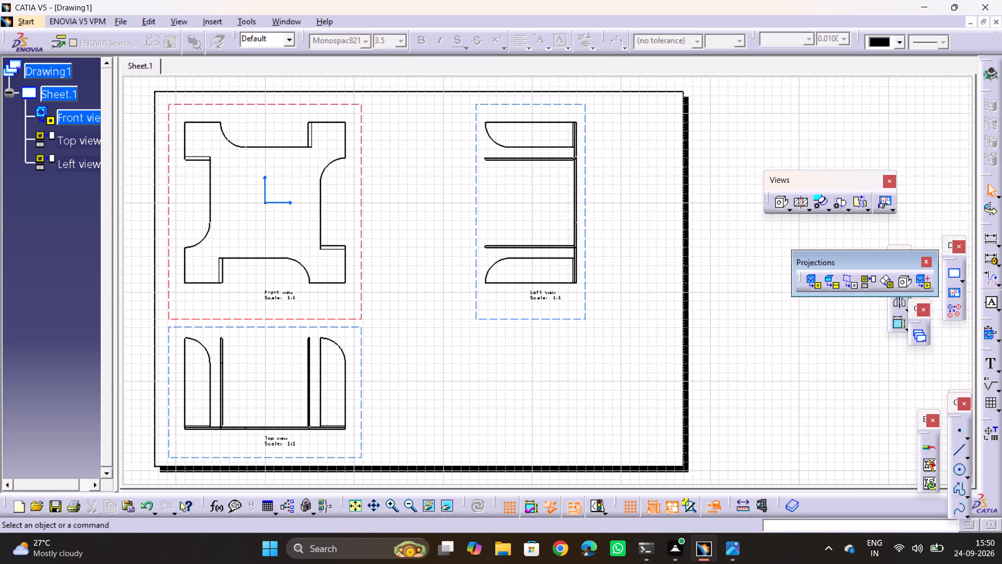
Delete the top view beneath the front view.
click(362, 454)
key(Delete)
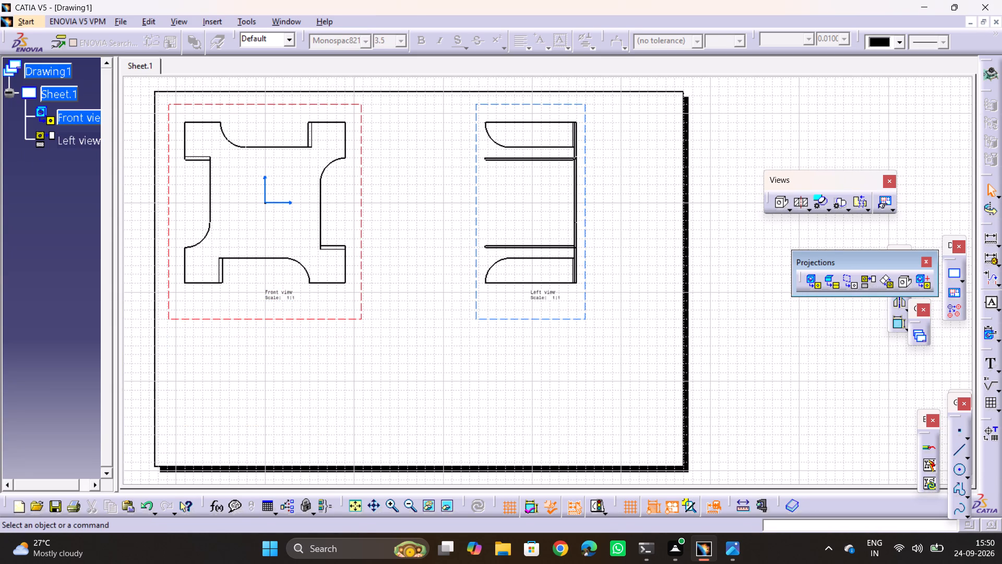
Move the front view, together with its linked left view, down to just inside the sheet's lower-left corner.
drag(362, 318, 363, 434)
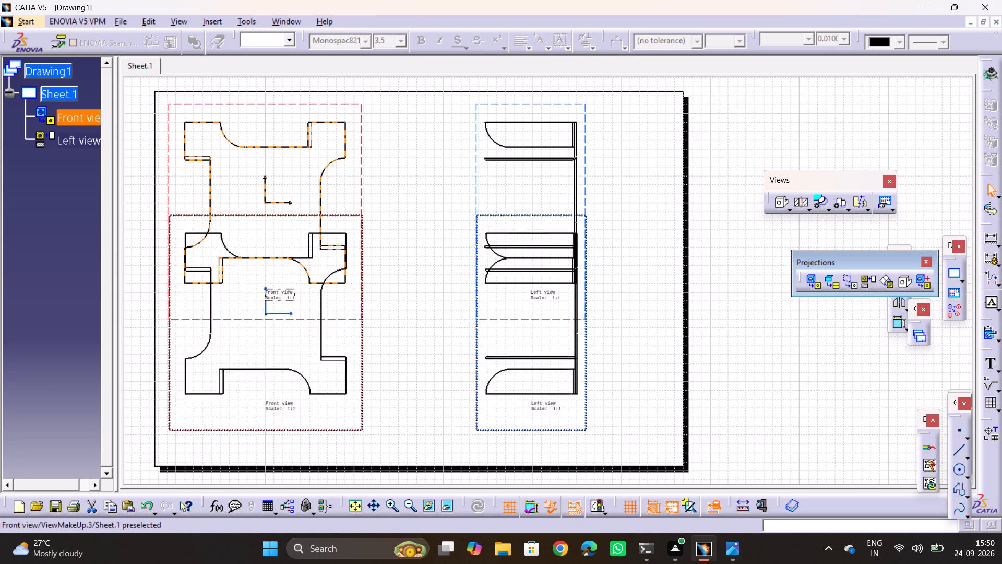
drag(363, 434, 360, 454)
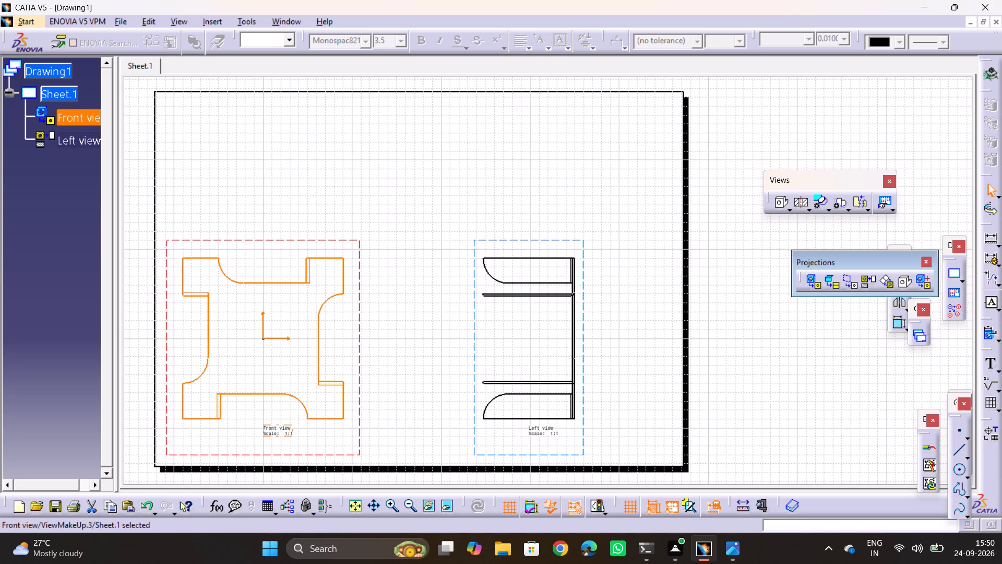
click(144, 348)
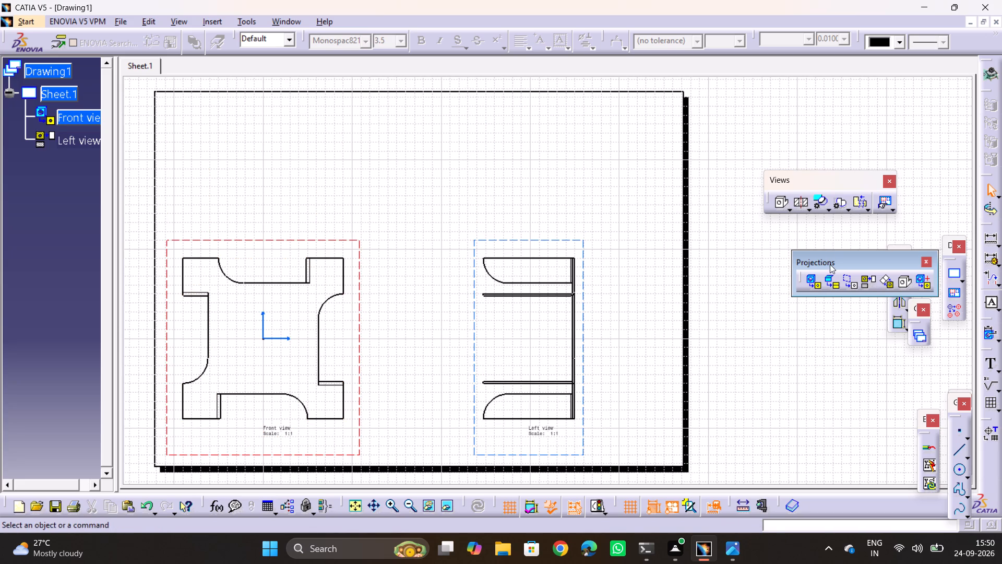
Project a bottom view from the front view and place it directly above the front view.
click(869, 274)
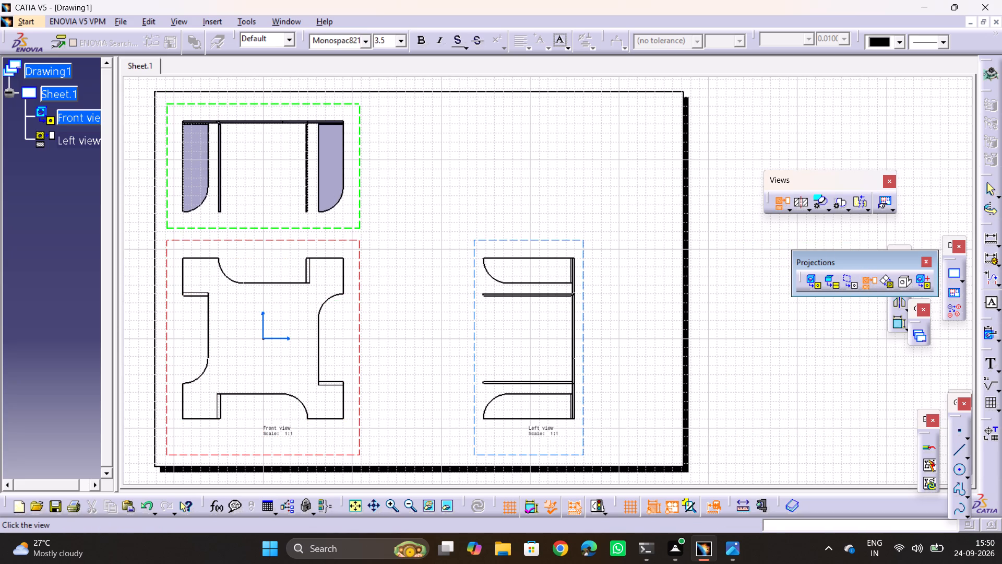
click(285, 165)
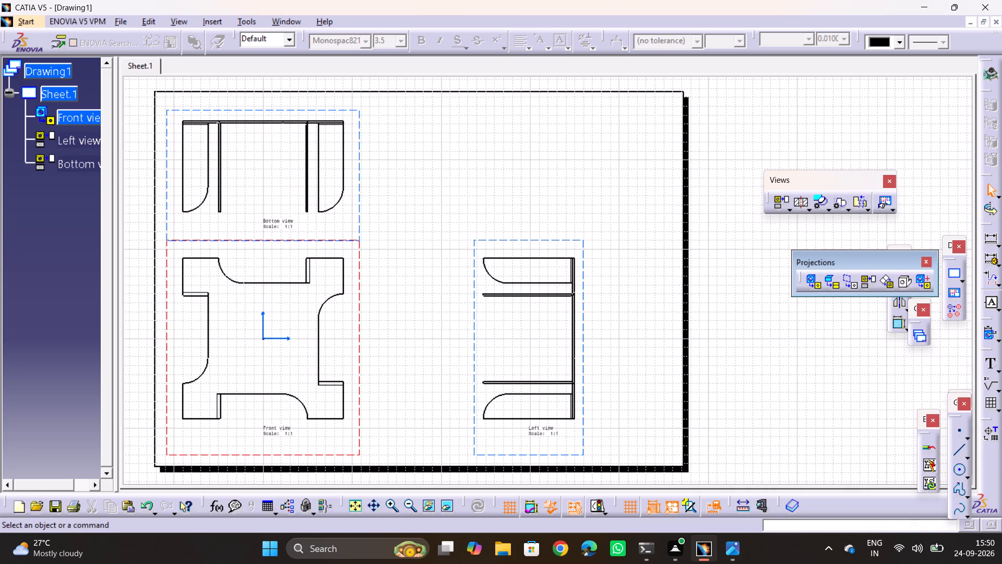
click(760, 140)
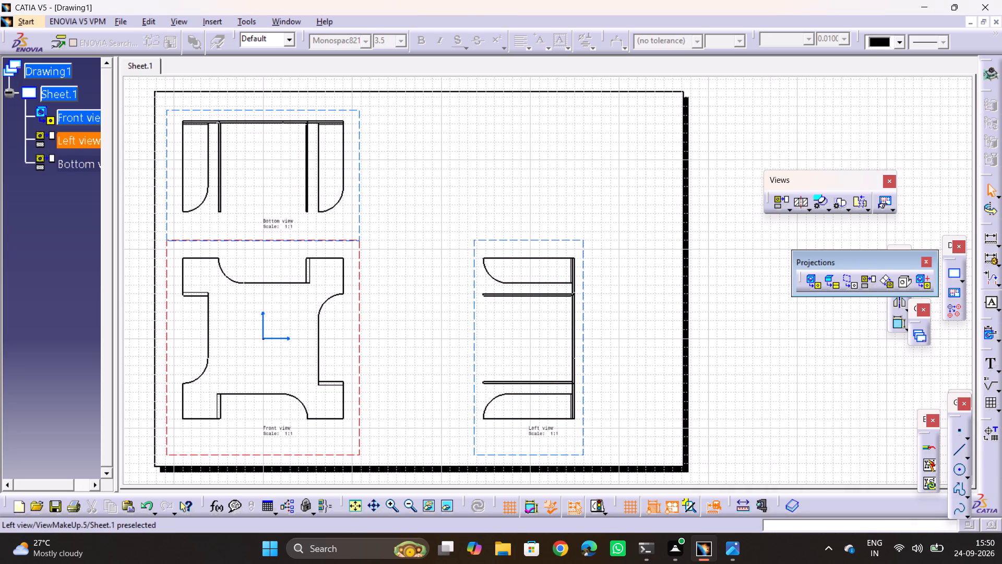
Delete the left view beside the front view.
click(582, 348)
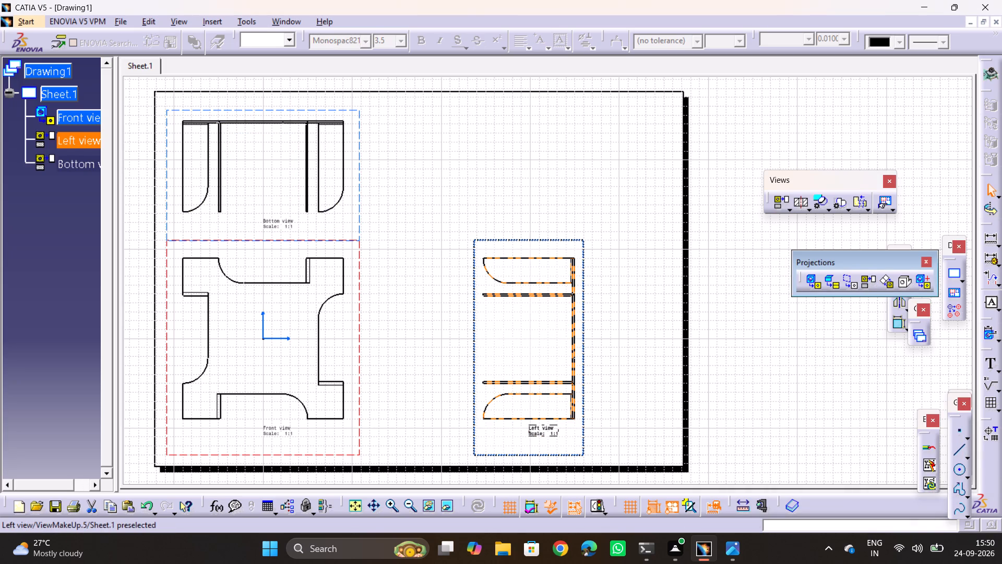
key(Delete)
click(538, 347)
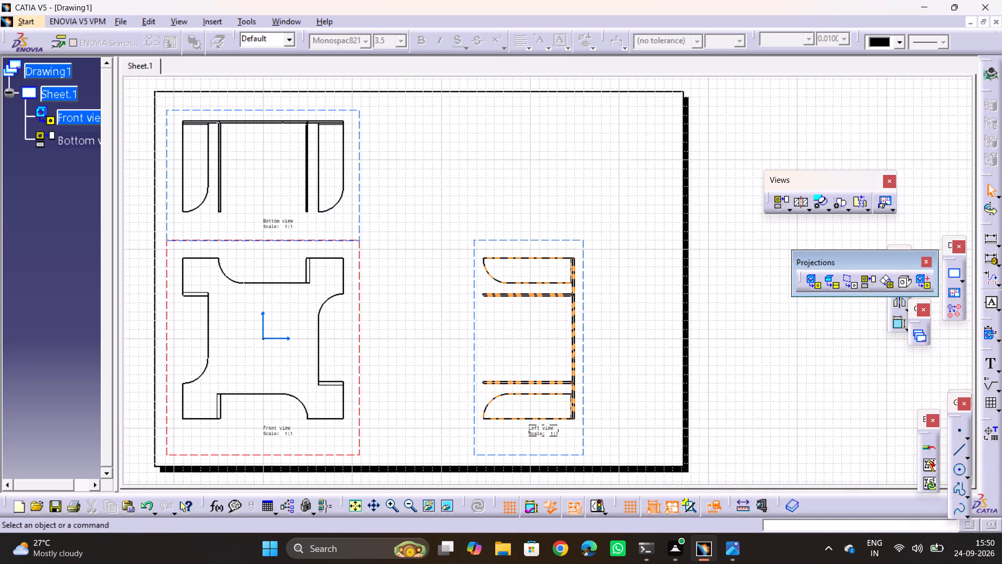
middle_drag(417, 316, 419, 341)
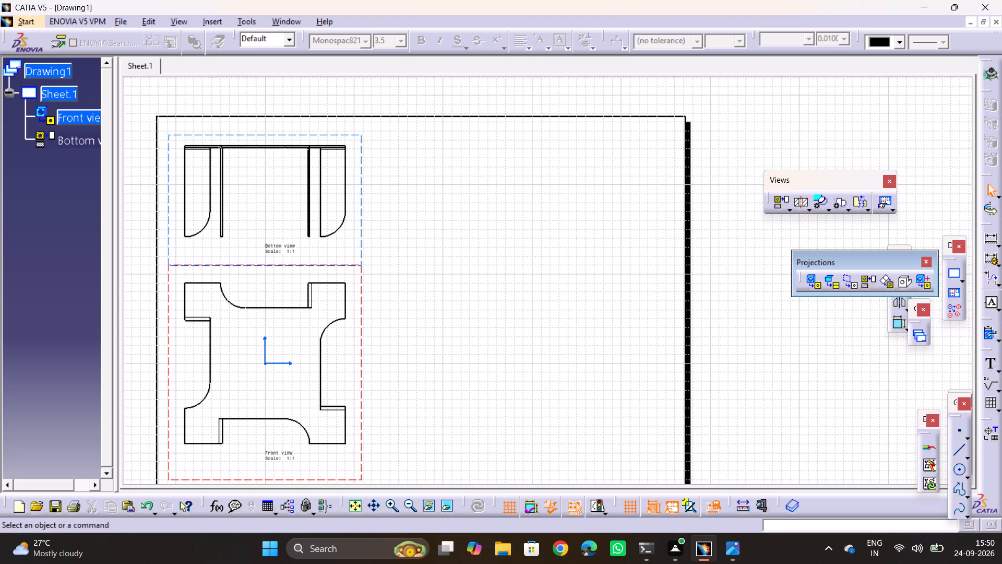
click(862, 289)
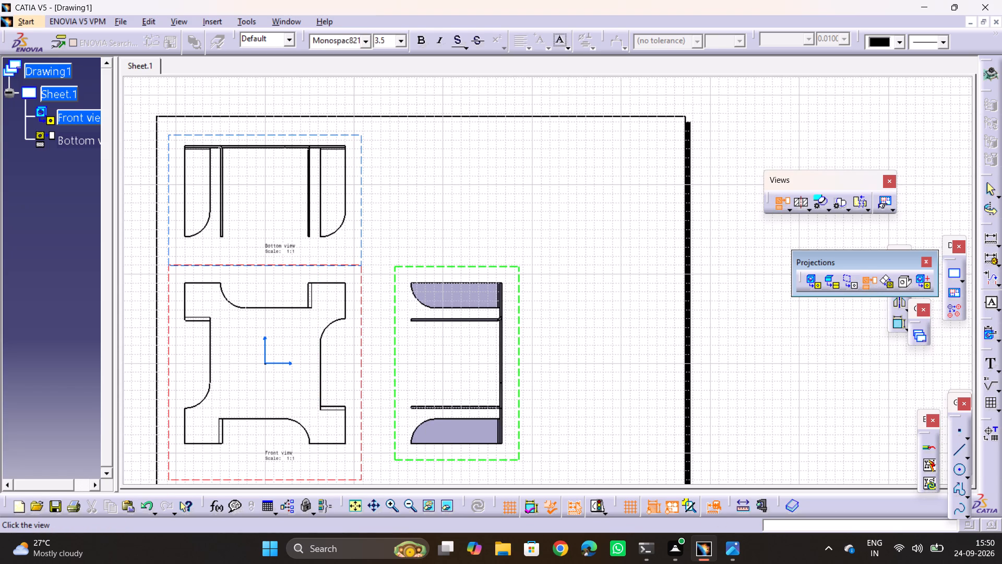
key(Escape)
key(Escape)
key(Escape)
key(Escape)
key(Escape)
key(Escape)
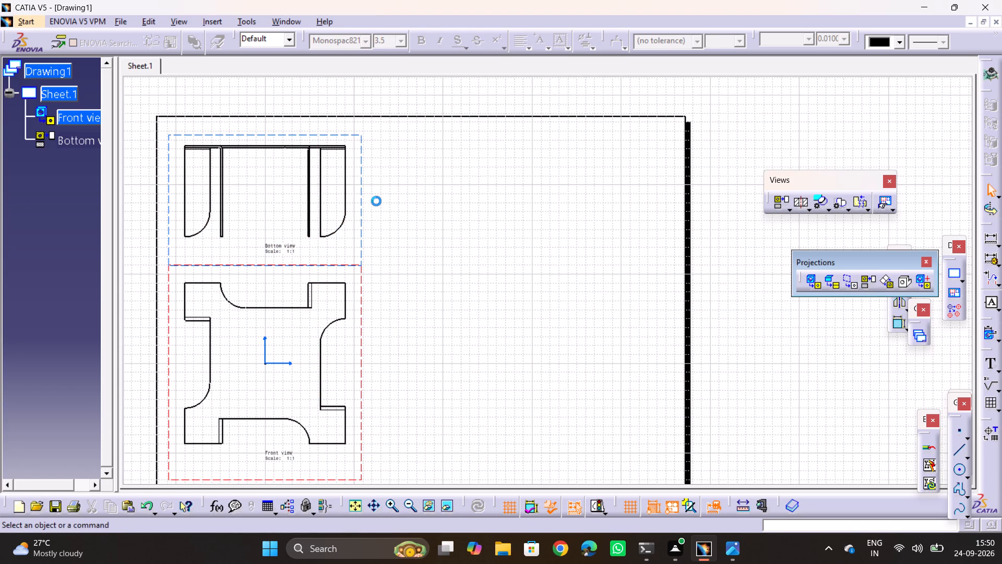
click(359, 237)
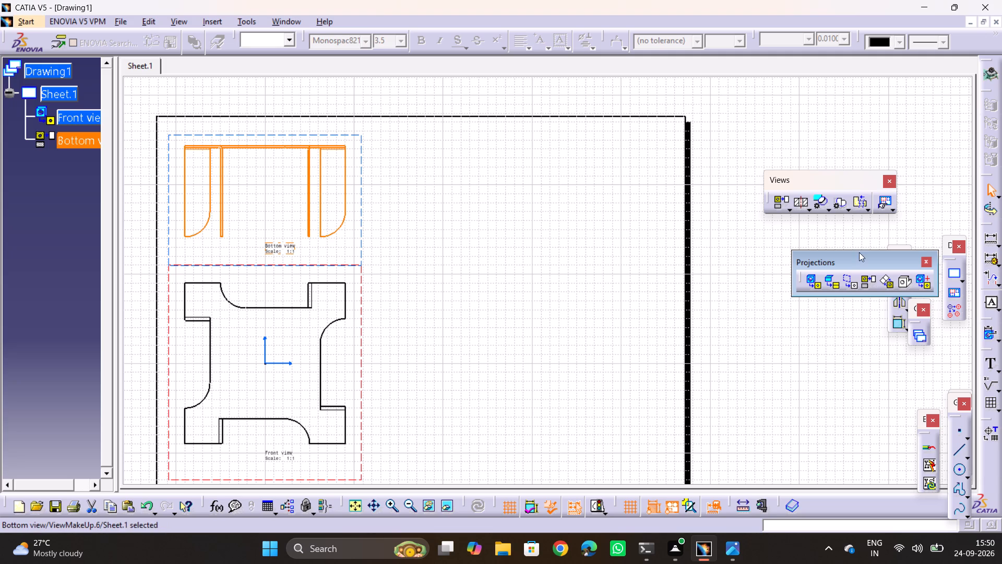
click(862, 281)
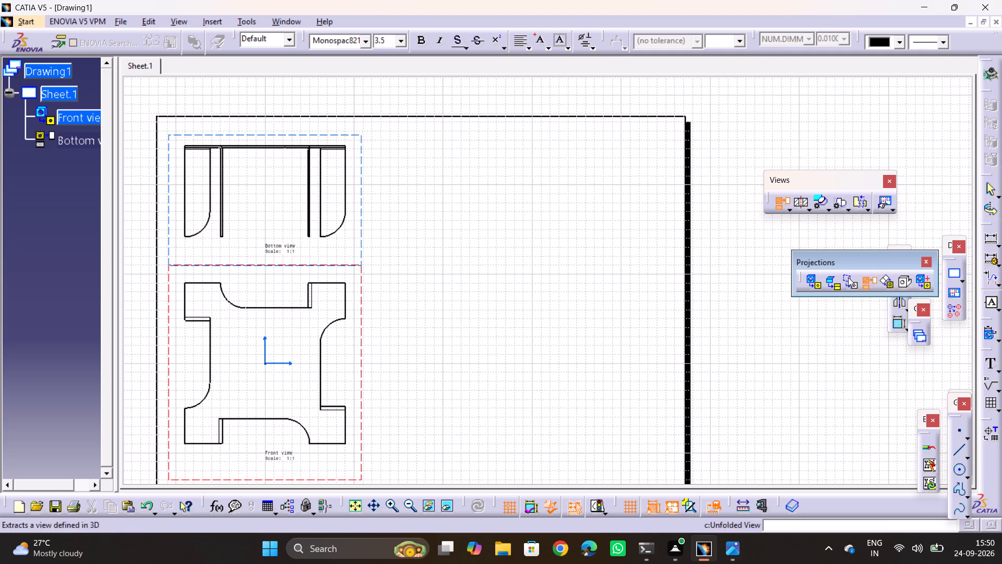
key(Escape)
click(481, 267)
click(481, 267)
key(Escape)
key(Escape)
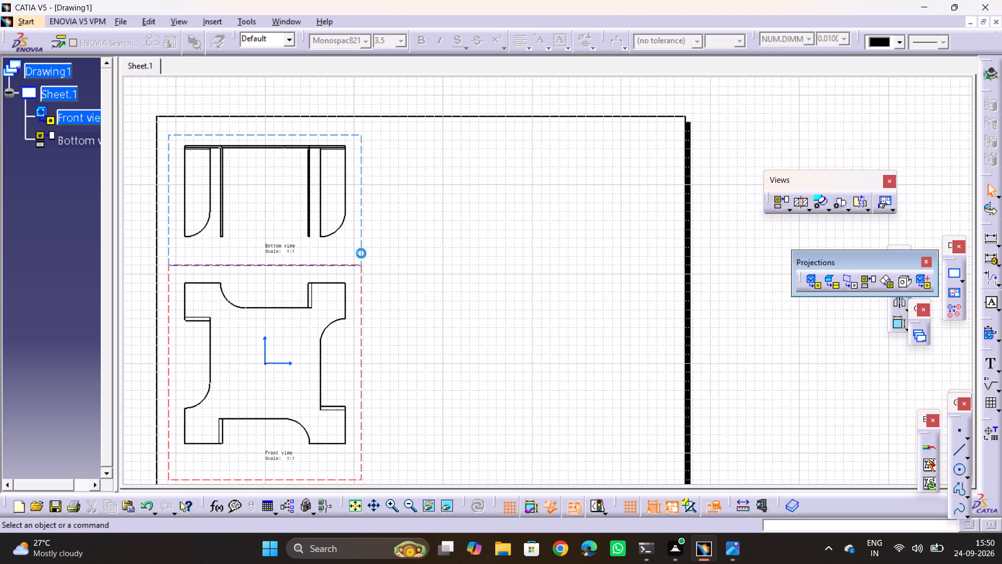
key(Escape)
Make the bottom view the active view.
double_click(363, 243)
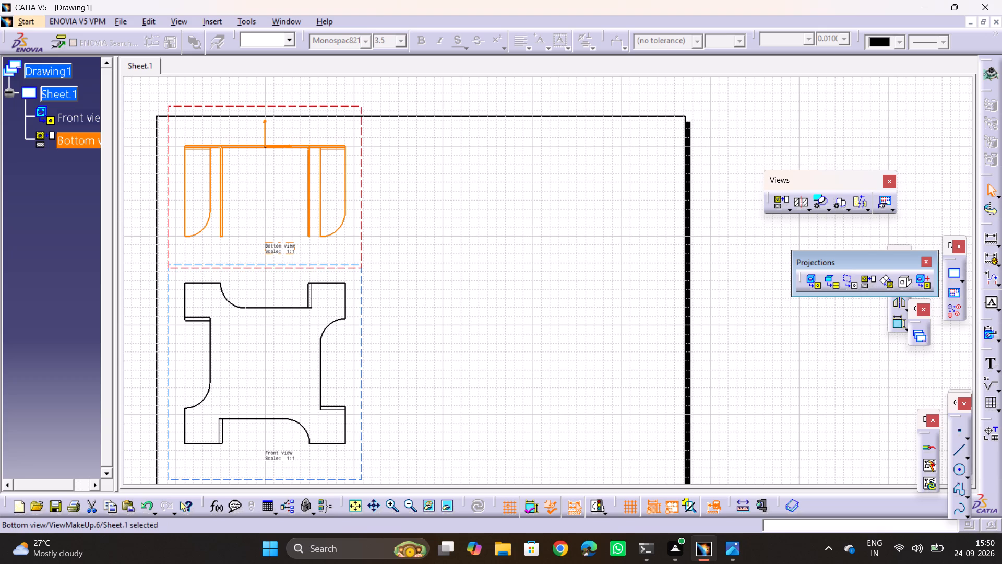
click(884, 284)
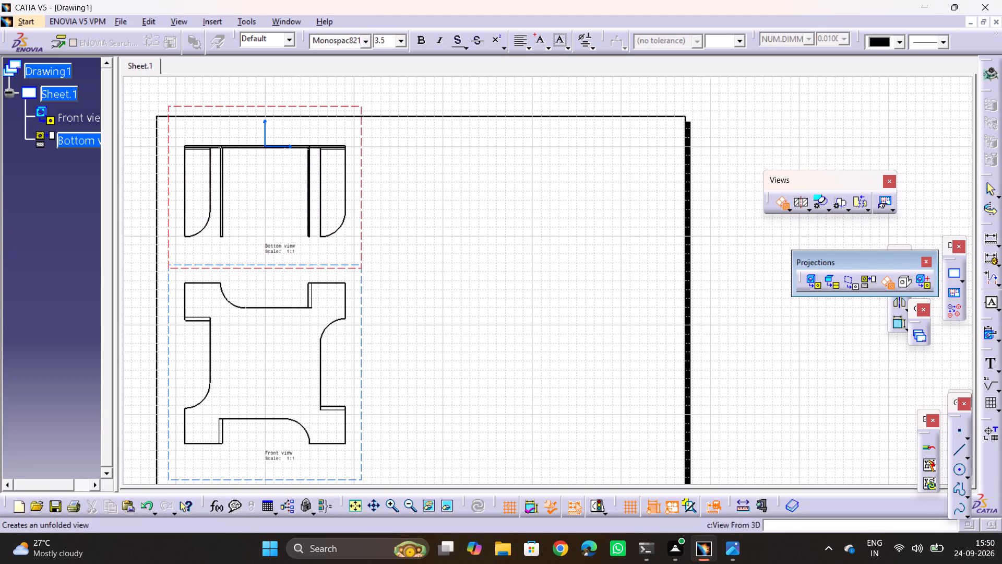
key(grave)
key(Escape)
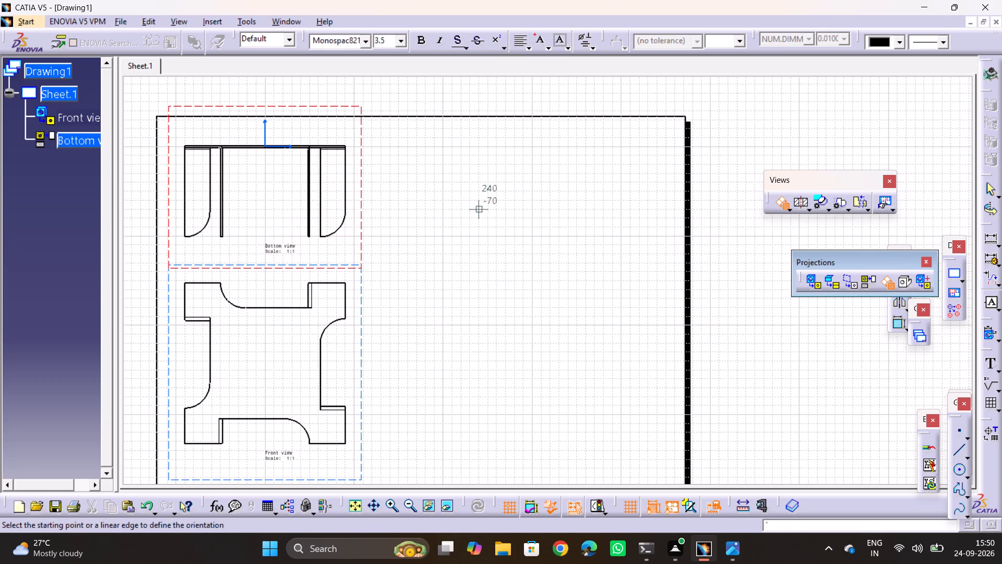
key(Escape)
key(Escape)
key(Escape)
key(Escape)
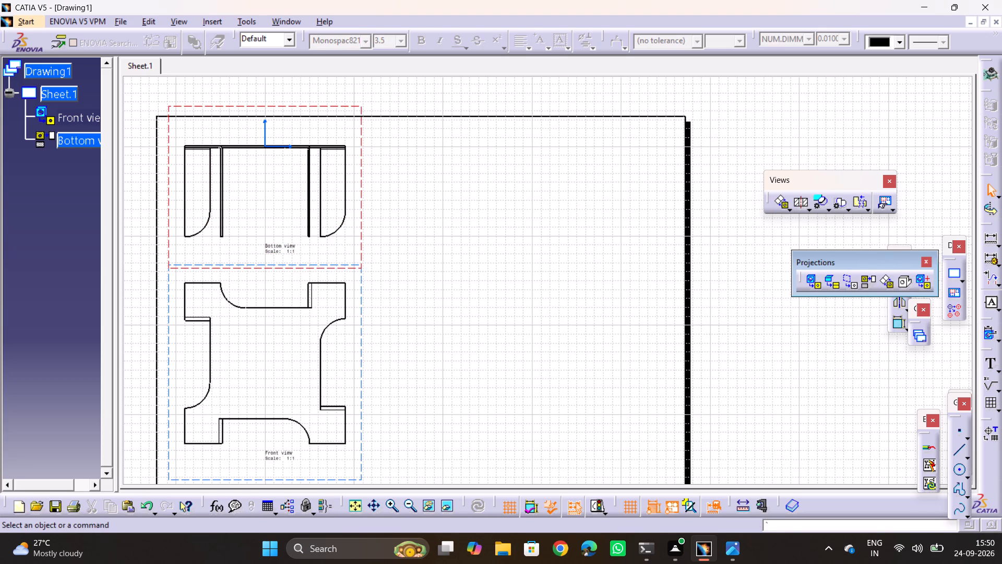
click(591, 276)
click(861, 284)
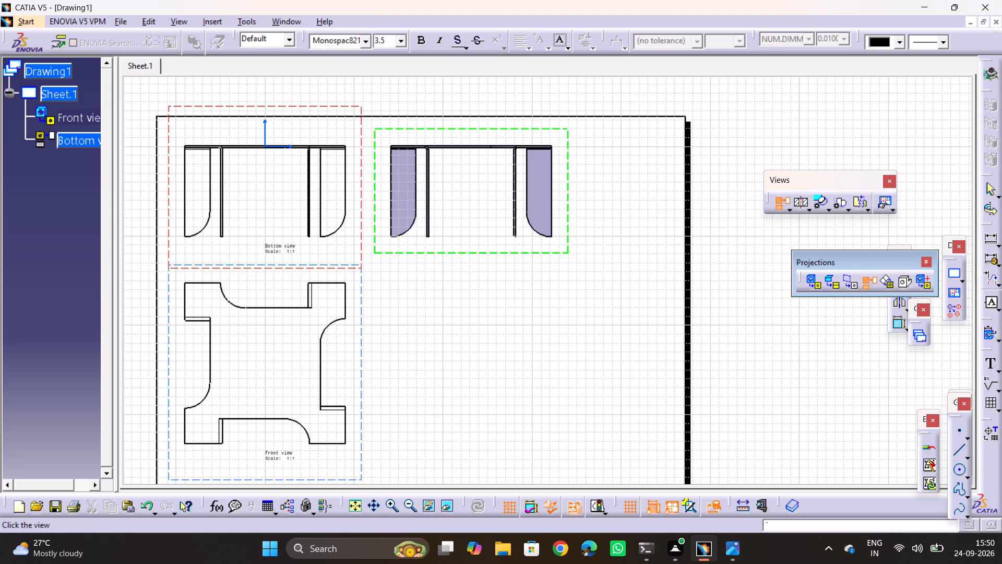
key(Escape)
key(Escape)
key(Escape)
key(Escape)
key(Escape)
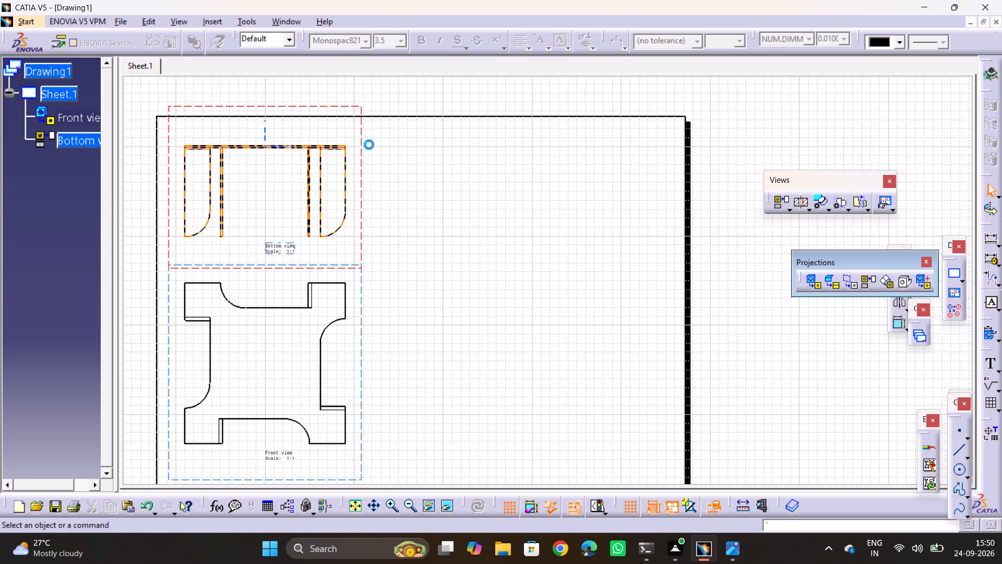
Create an isometric view referencing the C15 part and place it beside the bottom and front views.
click(902, 283)
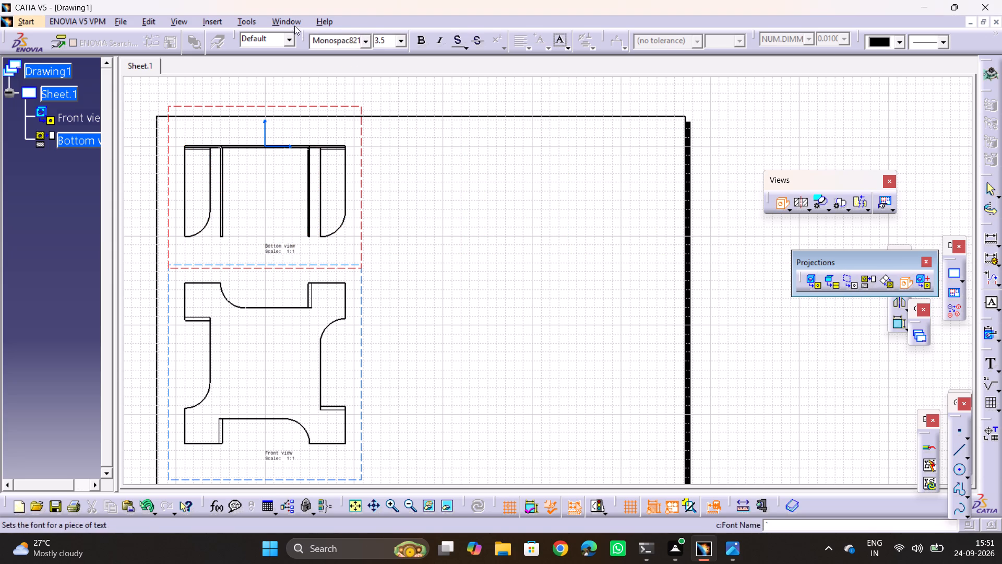
click(294, 26)
click(302, 118)
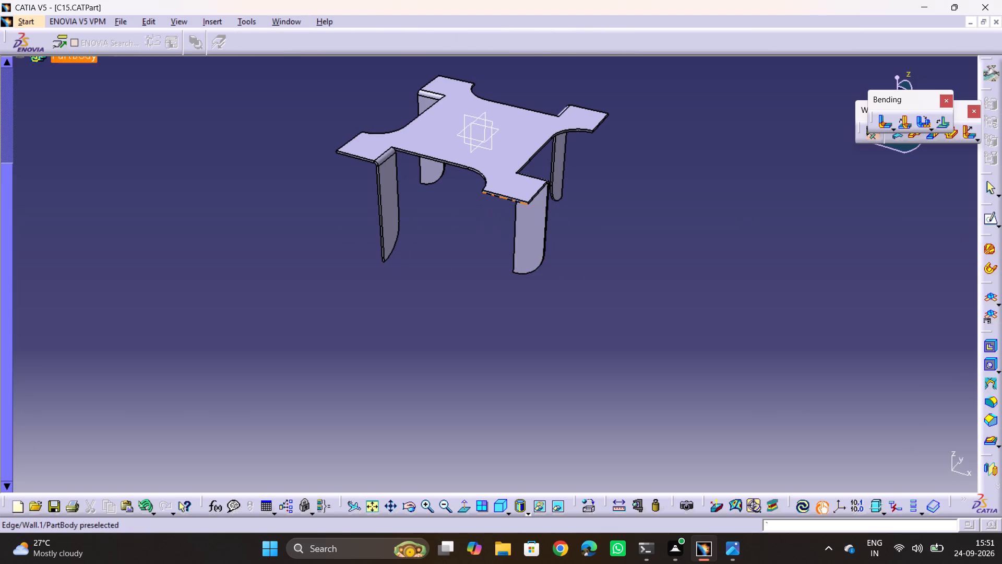
double_click(492, 196)
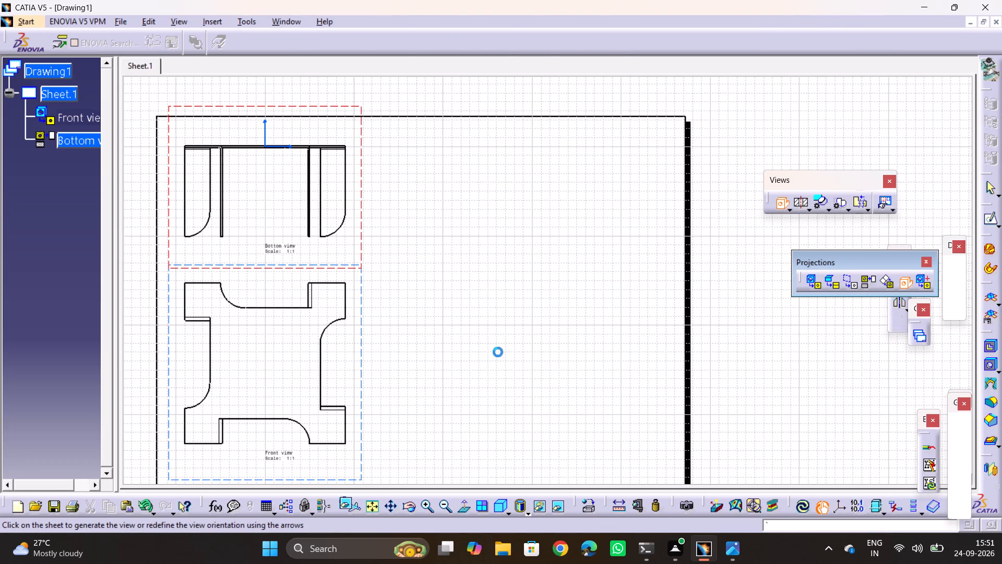
click(553, 396)
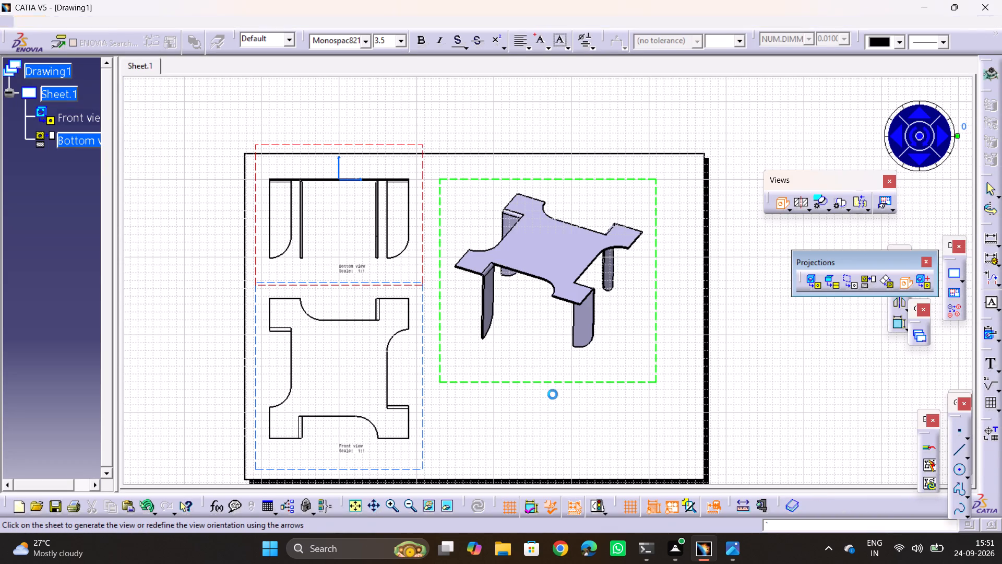
Move the isometric view downward and slightly right, into the open area beside the front and bottom views.
scroll(518, 396, down, 2)
scroll(519, 396, up, 2)
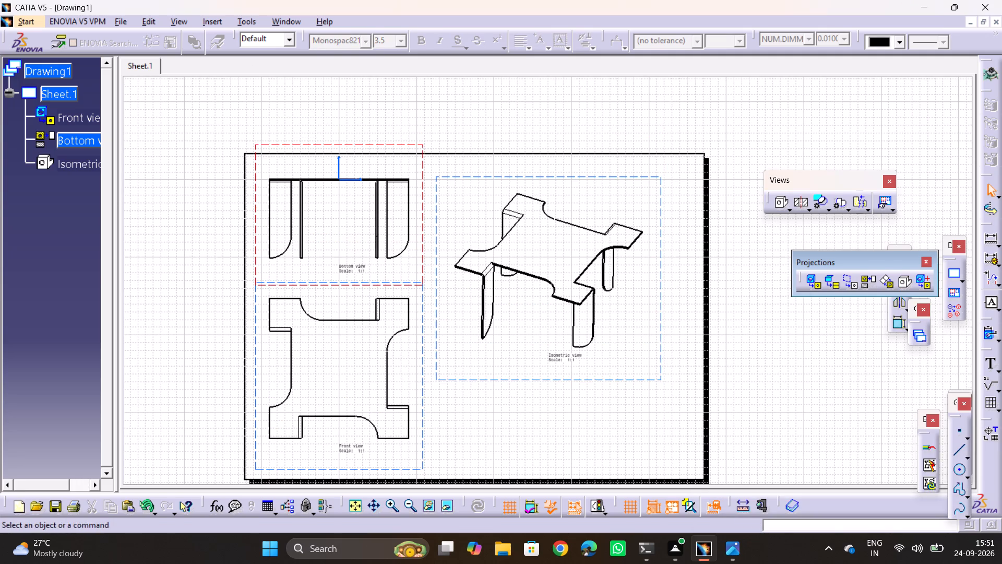
ctrl+middle_drag(560, 348, 565, 316)
middle_drag(568, 340, 580, 284)
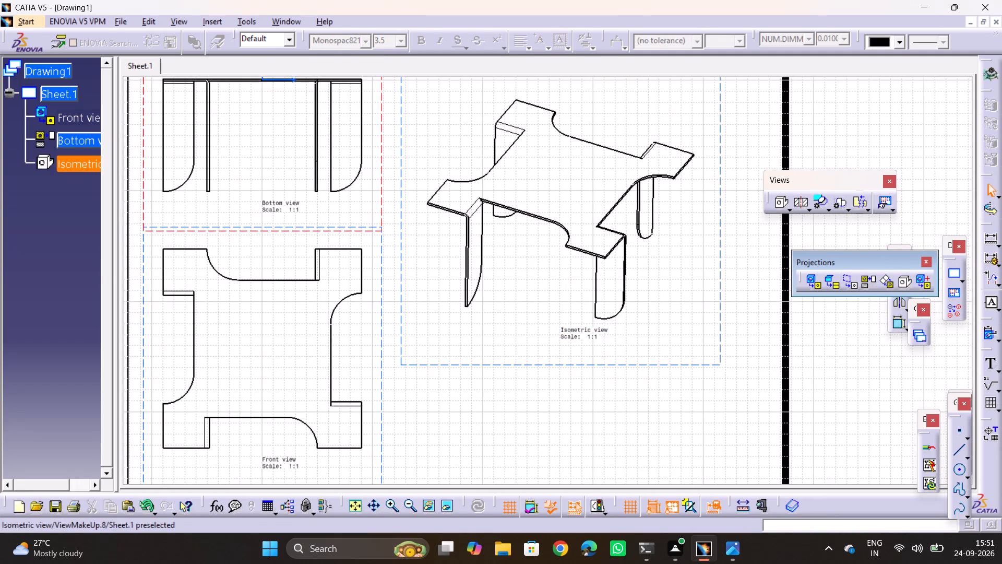
click(580, 384)
click(580, 363)
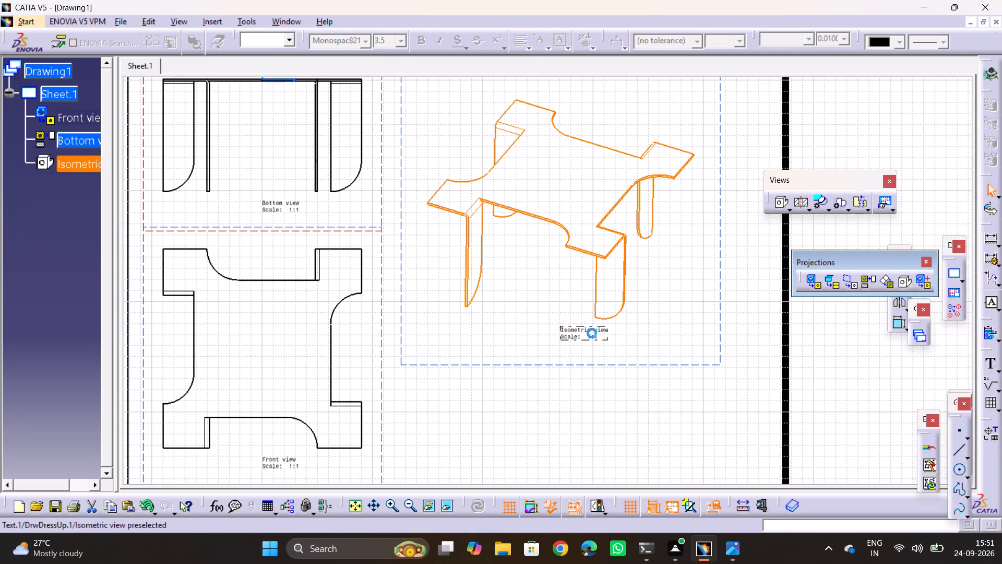
drag(603, 286, 605, 334)
drag(617, 366, 638, 436)
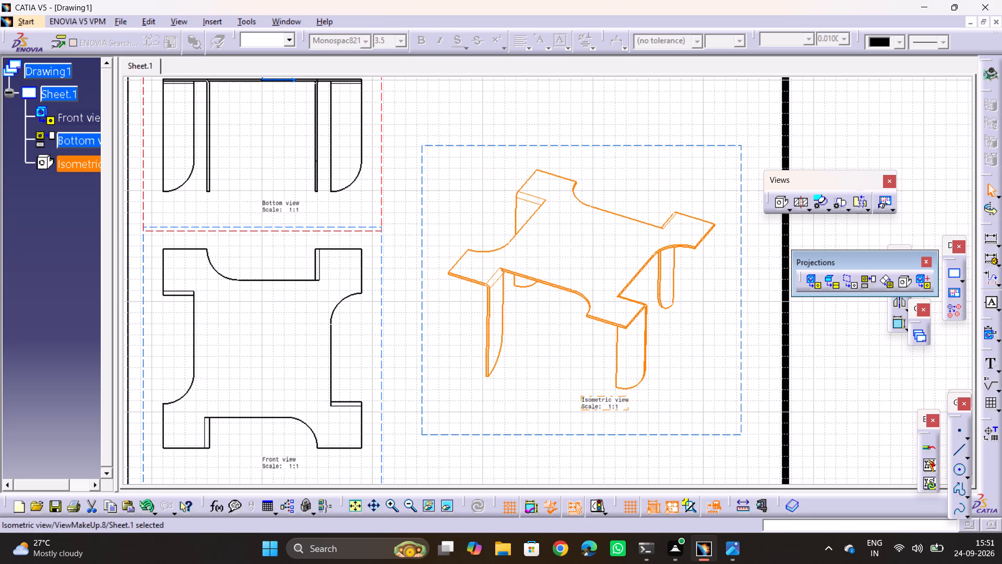
click(818, 364)
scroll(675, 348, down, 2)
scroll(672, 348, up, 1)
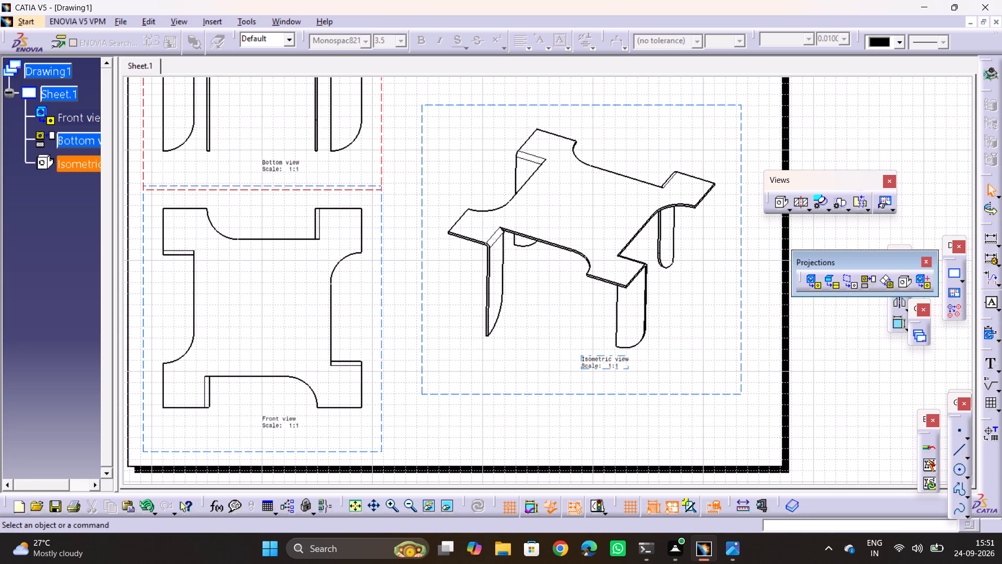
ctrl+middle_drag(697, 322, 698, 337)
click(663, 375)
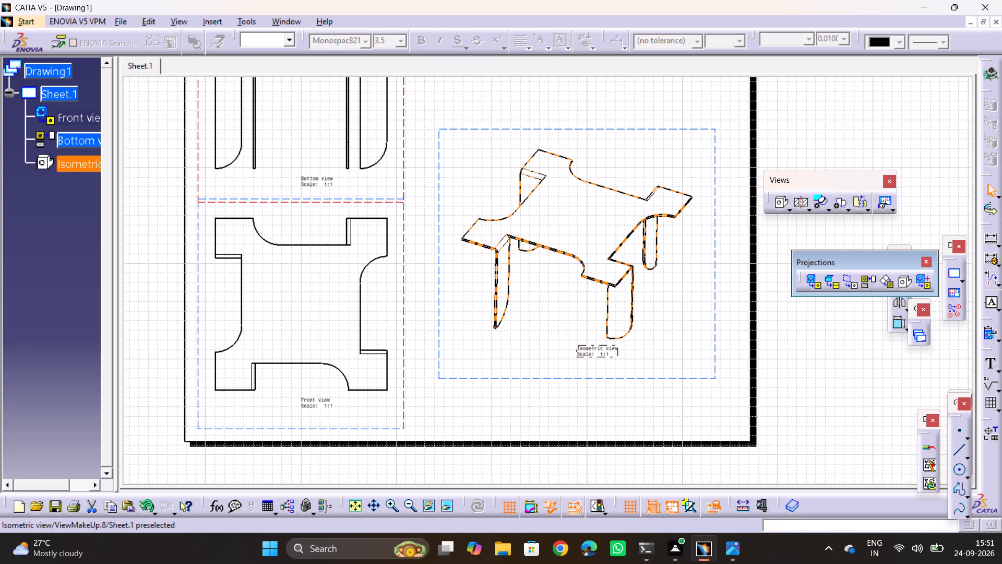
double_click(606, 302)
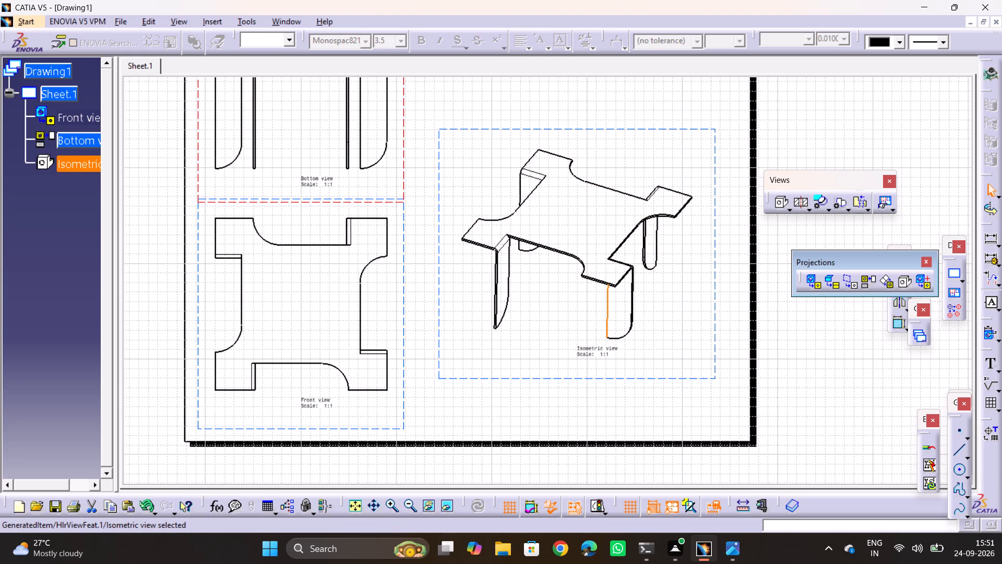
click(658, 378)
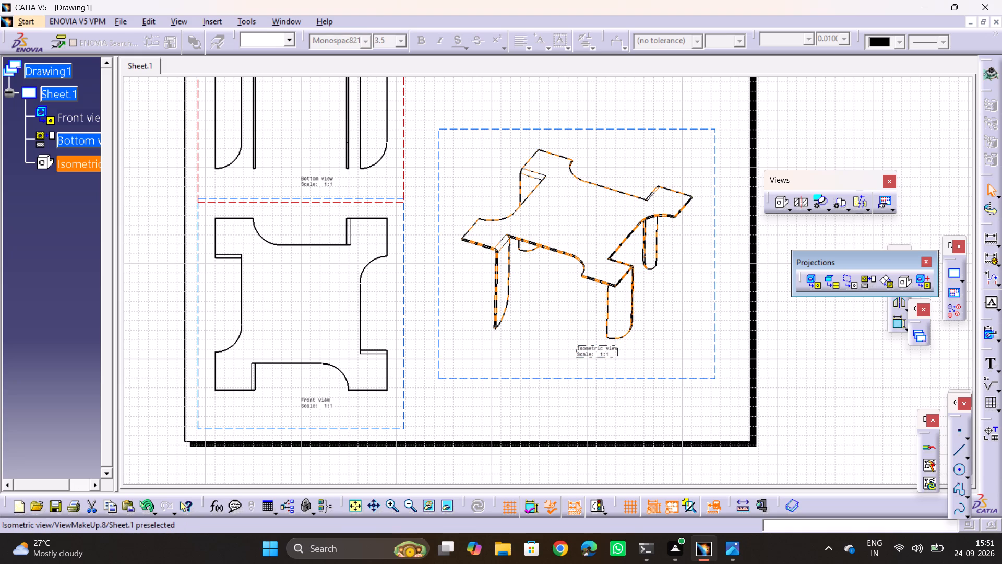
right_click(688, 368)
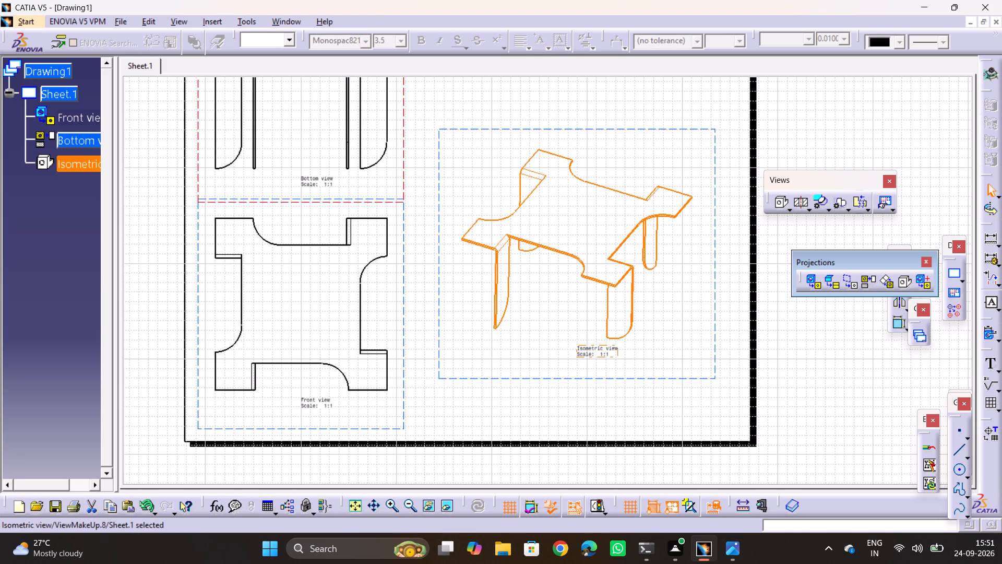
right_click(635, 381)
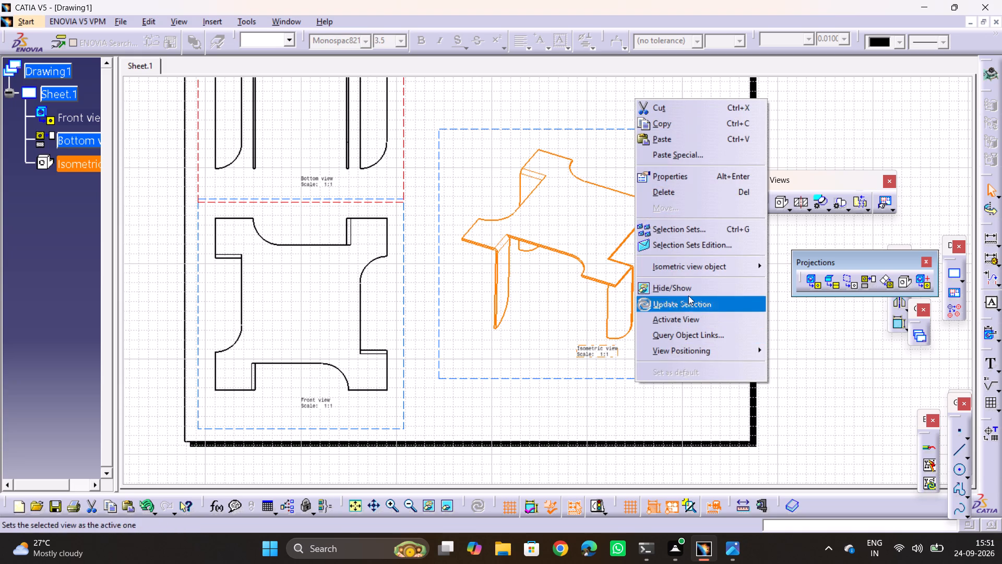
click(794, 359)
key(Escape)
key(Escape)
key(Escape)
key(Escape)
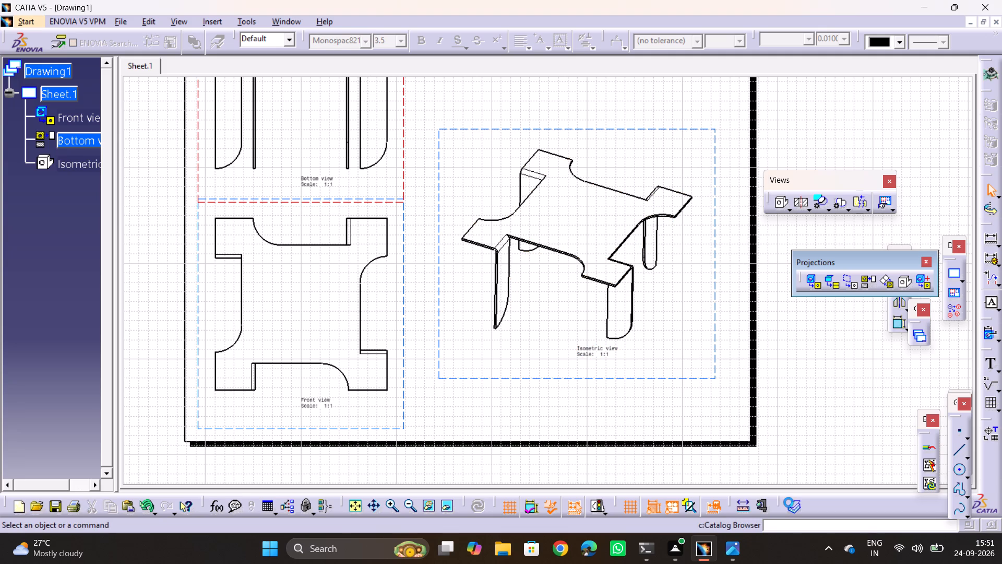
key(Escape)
Preview the drawing's print layout and print it with Microsoft Print to PDF, saving the output as C15 in the JI folder.
key(ctrl+p)
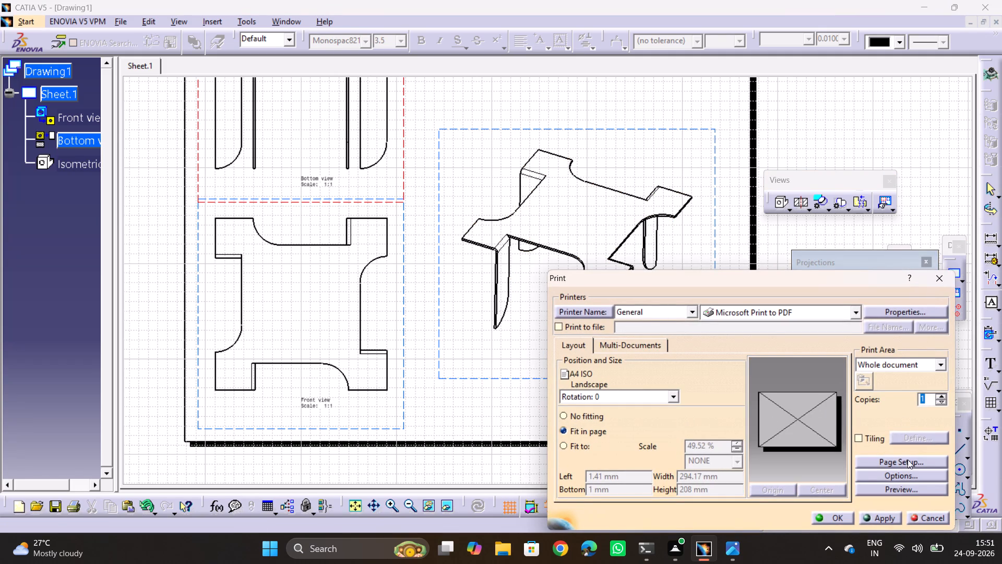
click(904, 494)
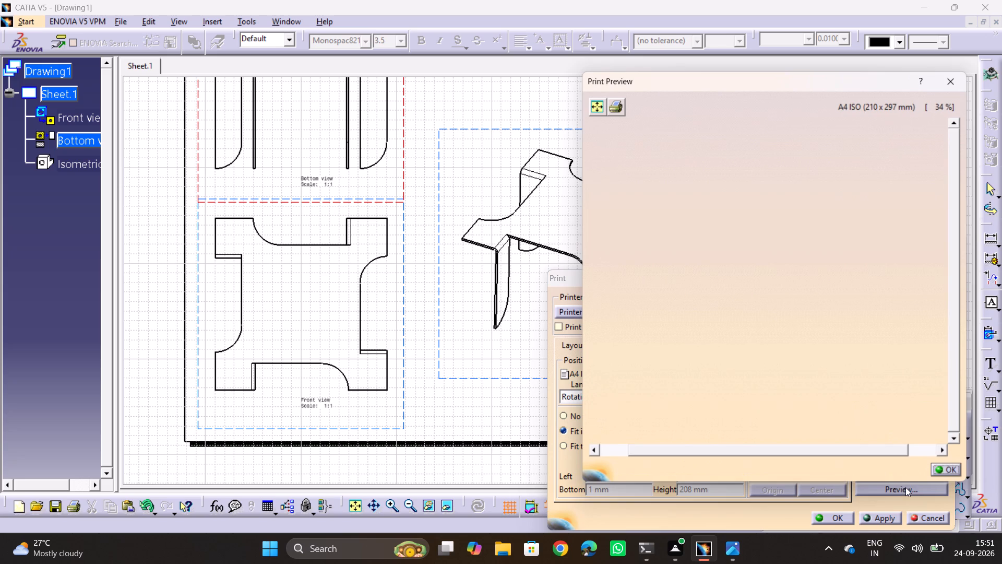
click(834, 520)
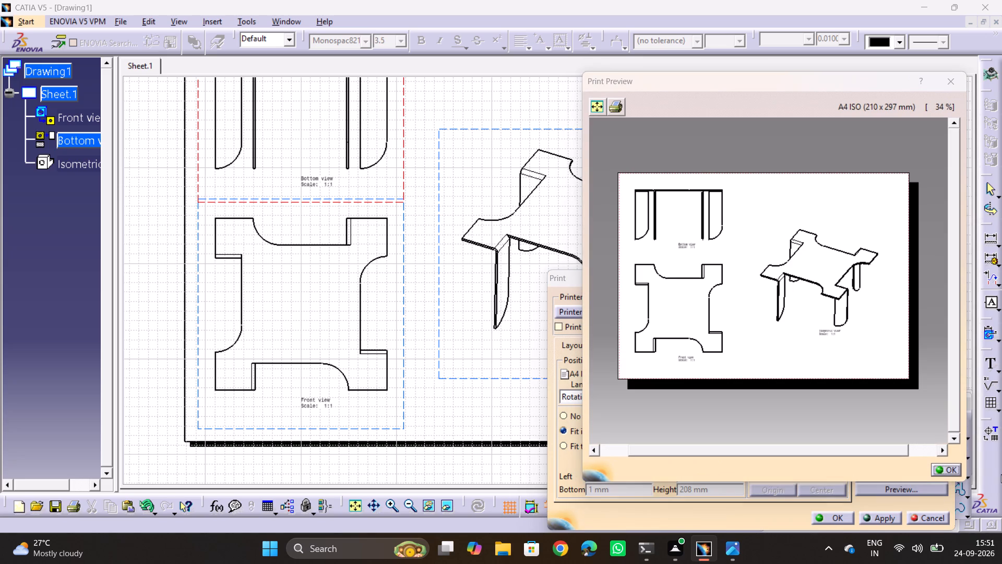
click(951, 473)
click(840, 517)
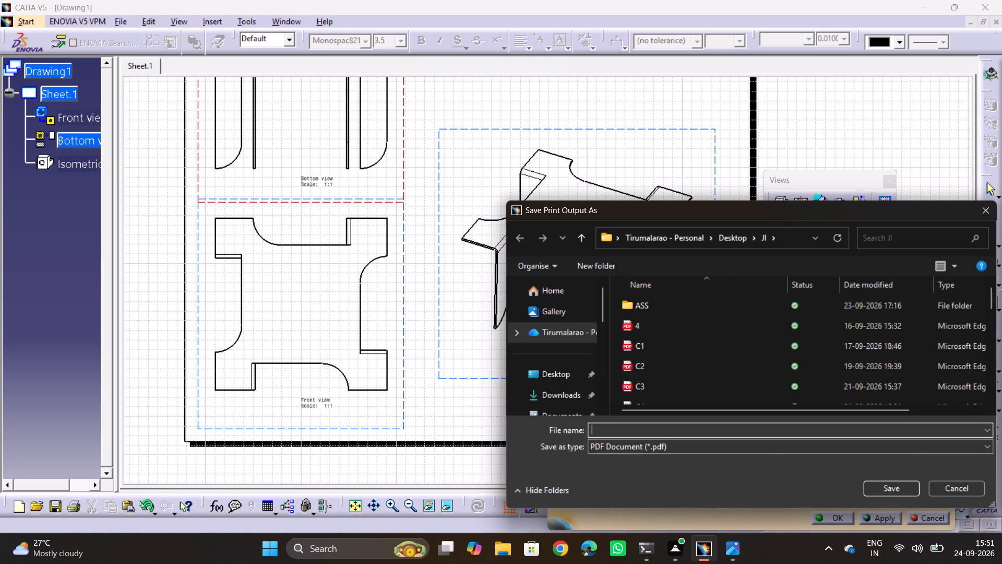
key(c)
text(15)
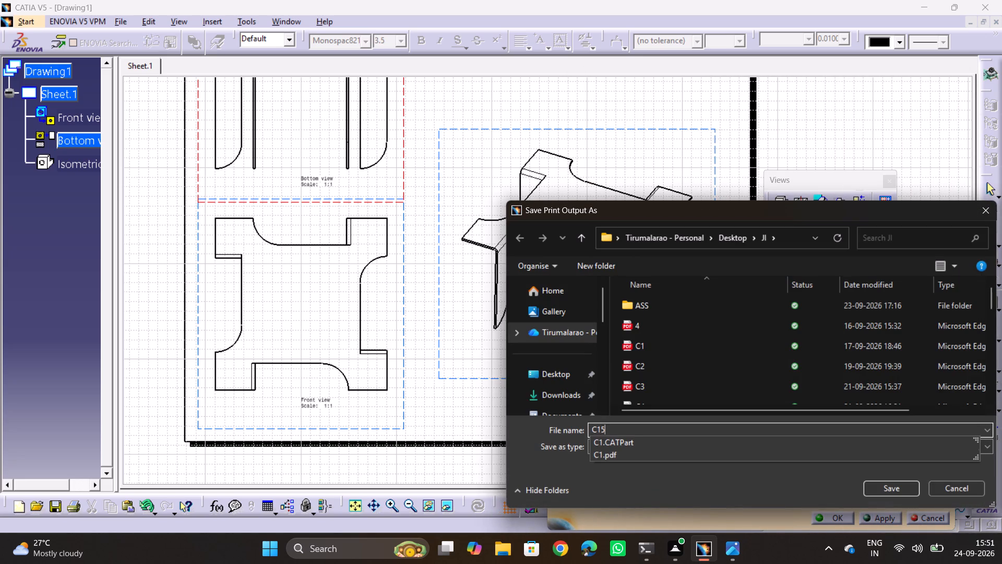
scroll(598, 429, up, 2)
key(Return)
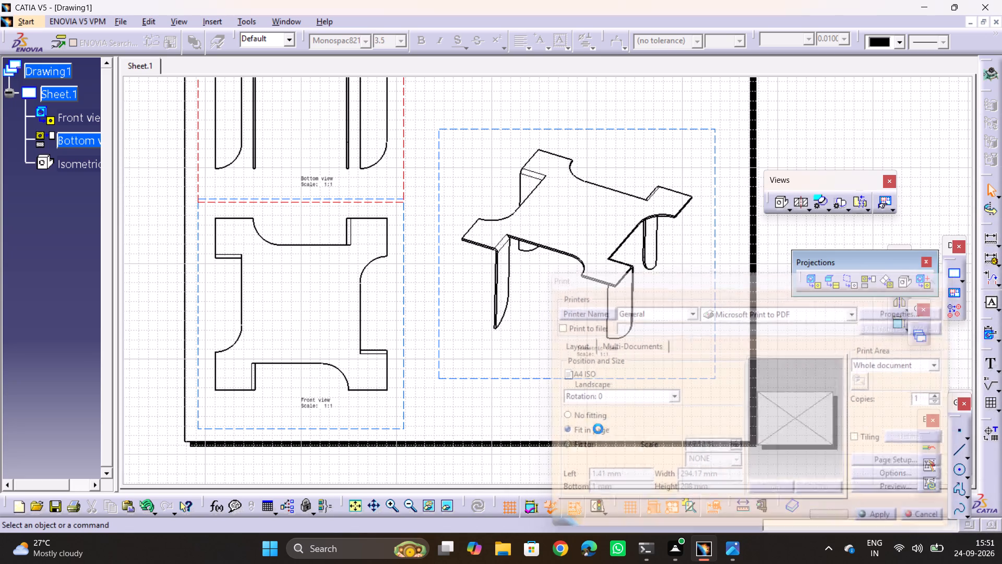